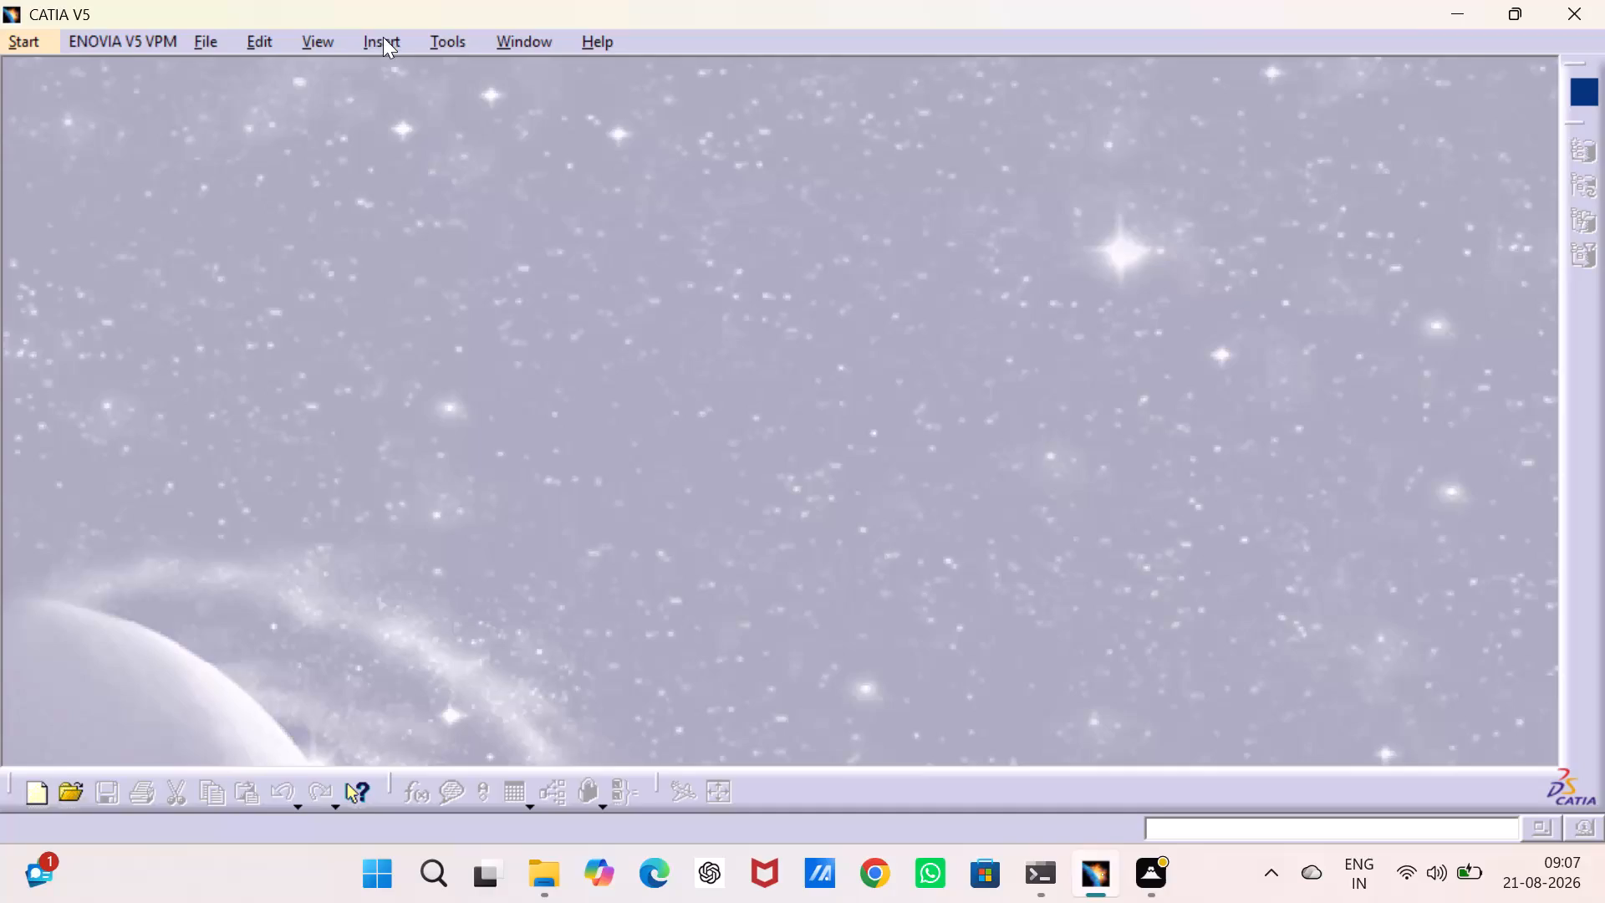
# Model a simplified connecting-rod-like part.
# Start recording a macro with CATScript as the language.
pyautogui.click(448, 41)
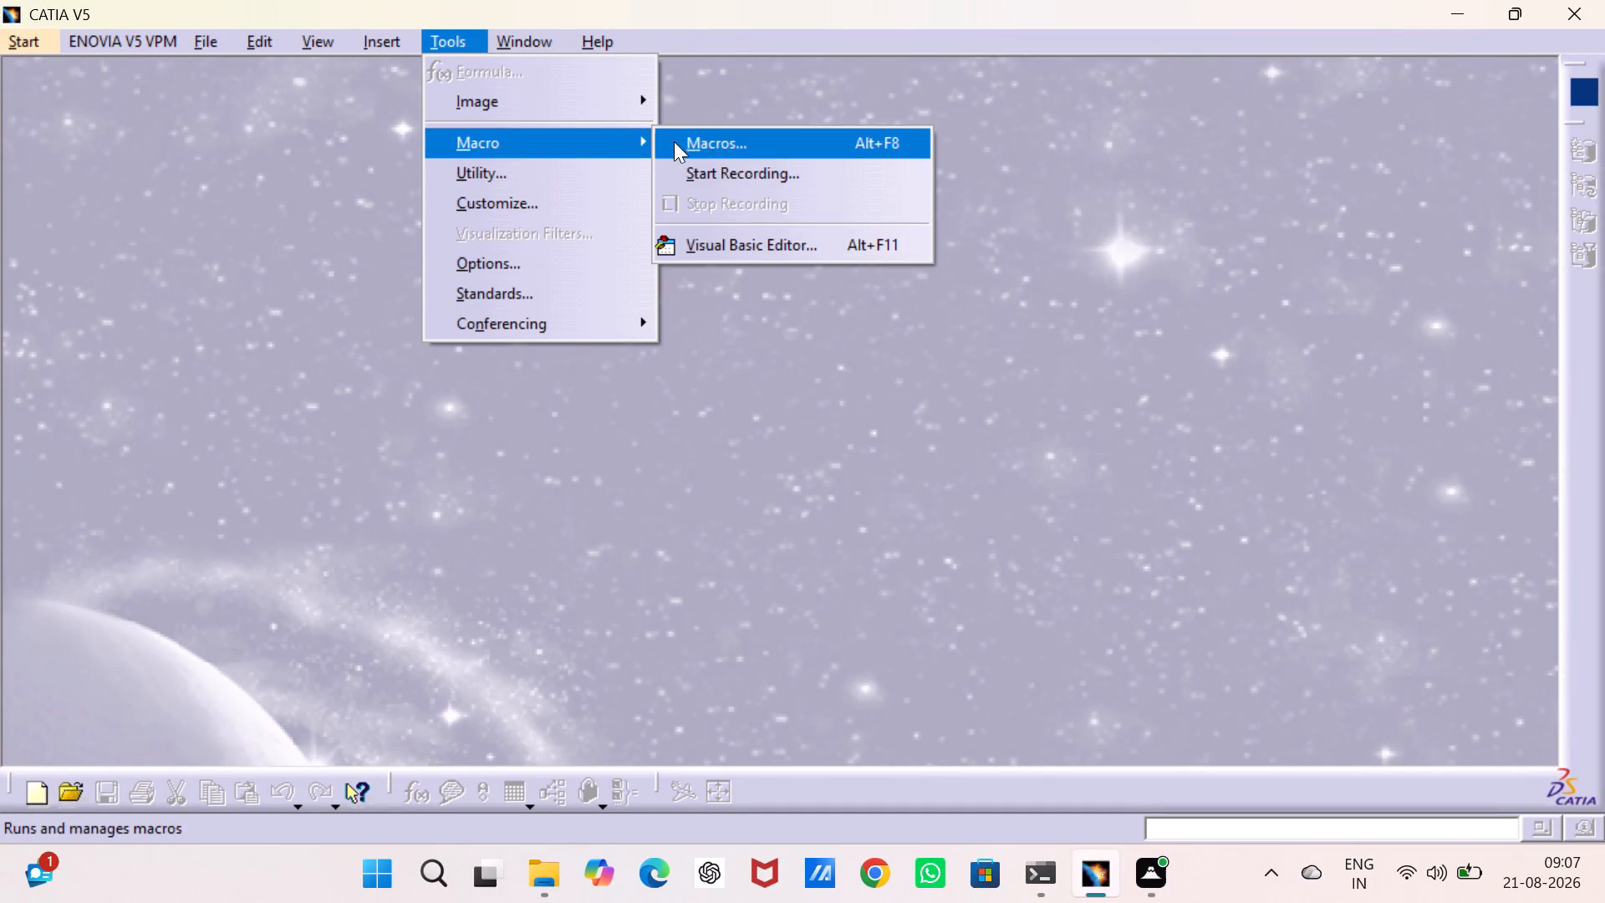
pyautogui.click(746, 162)
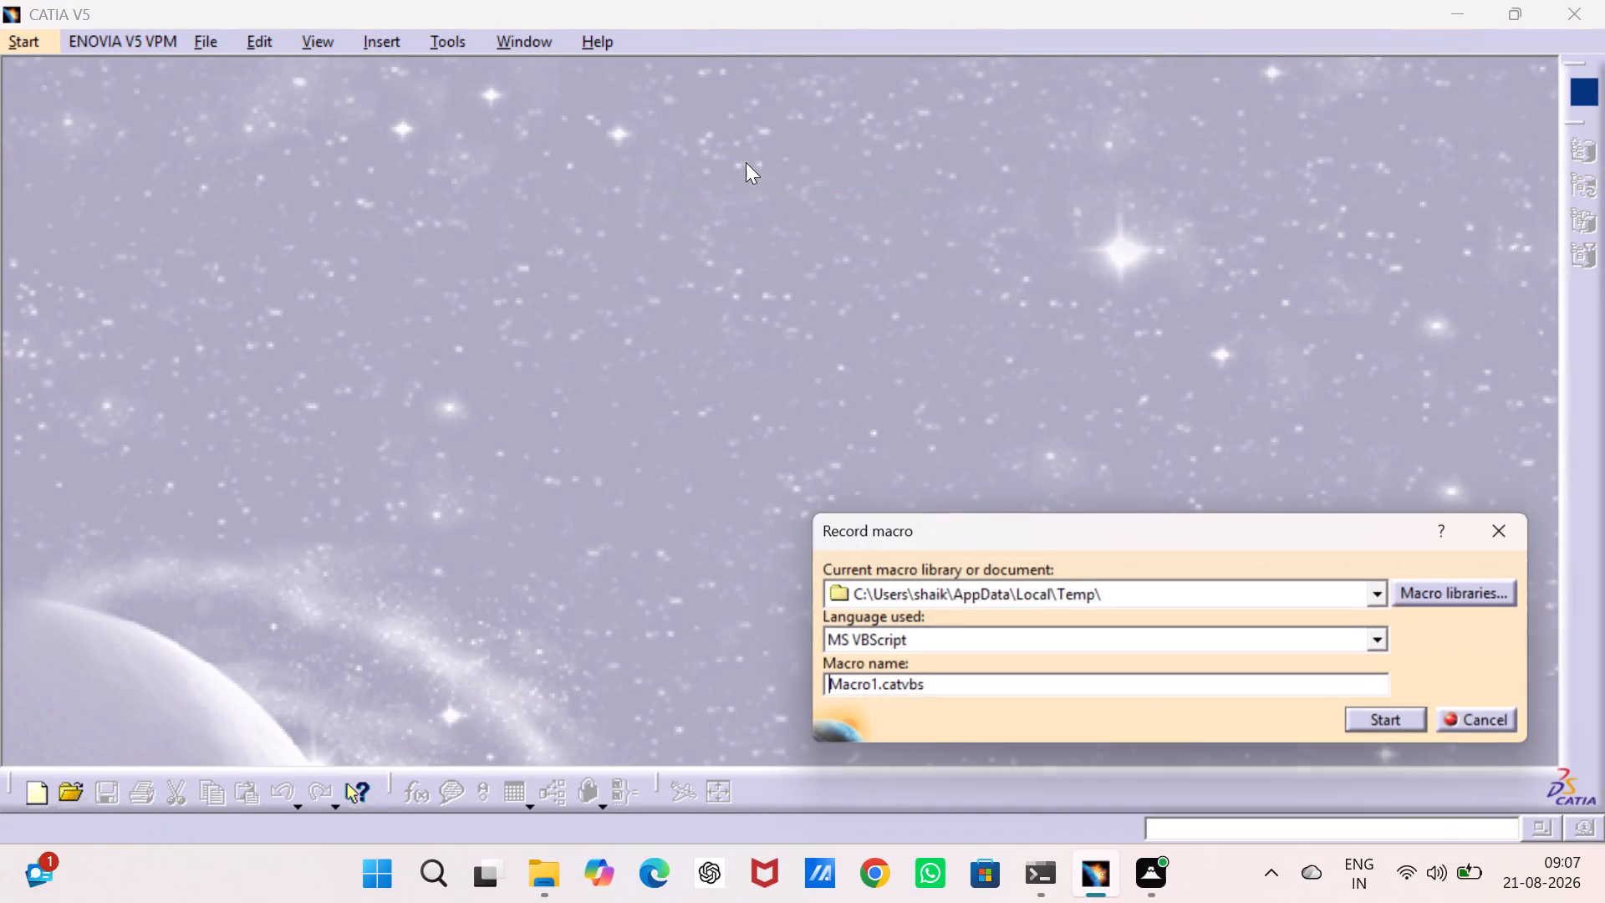
pyautogui.click(1380, 631)
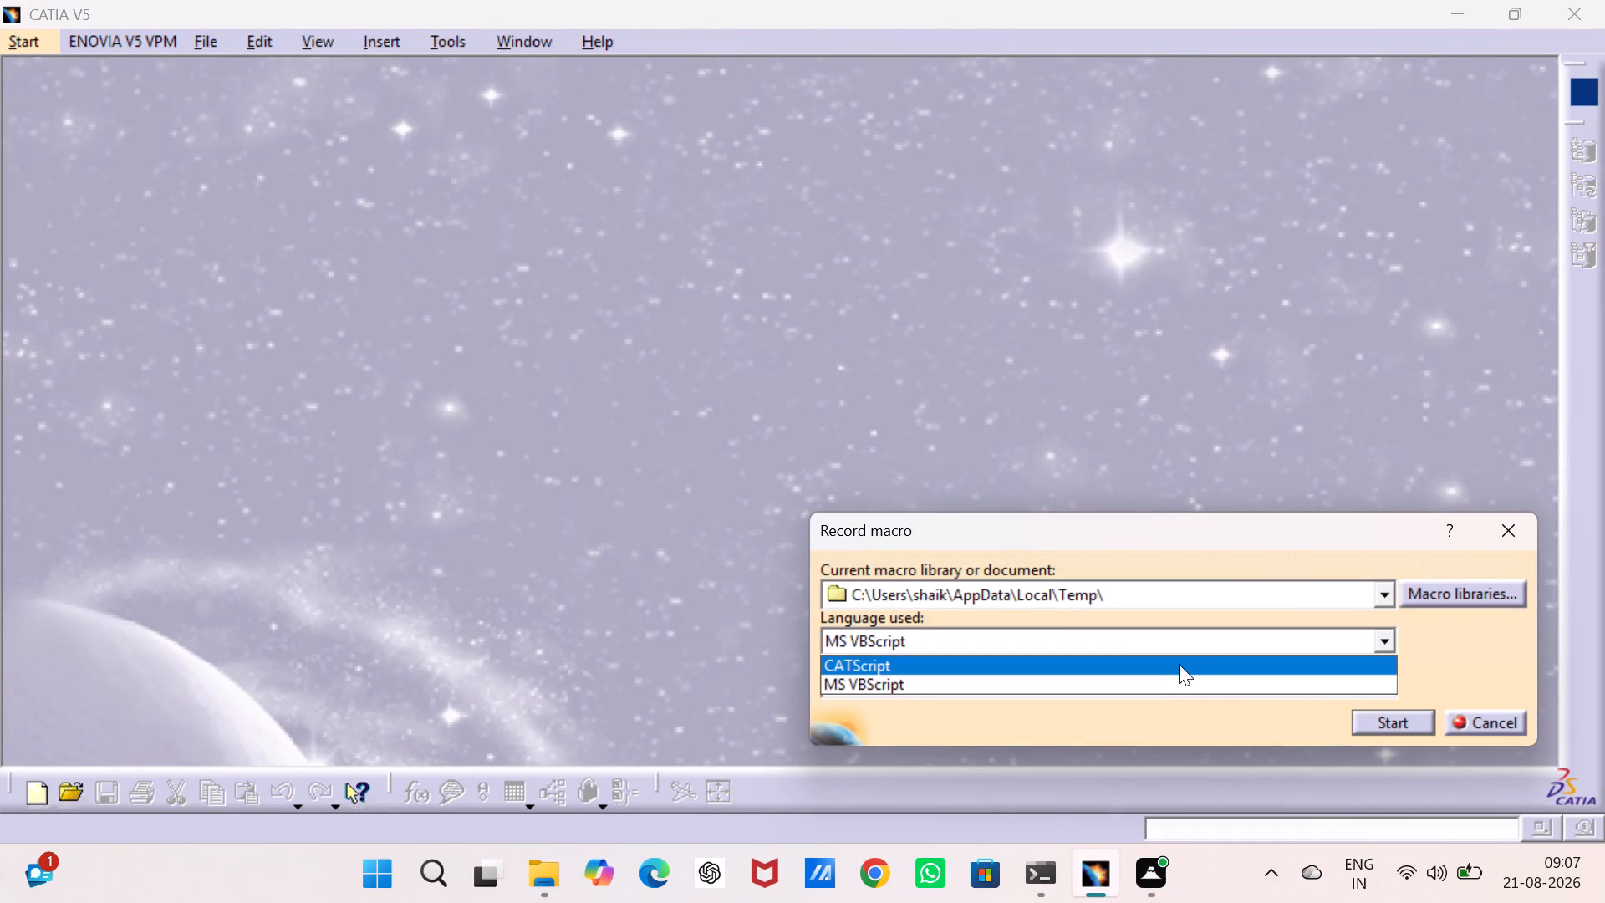
pyautogui.click(1179, 664)
pyautogui.click(1390, 726)
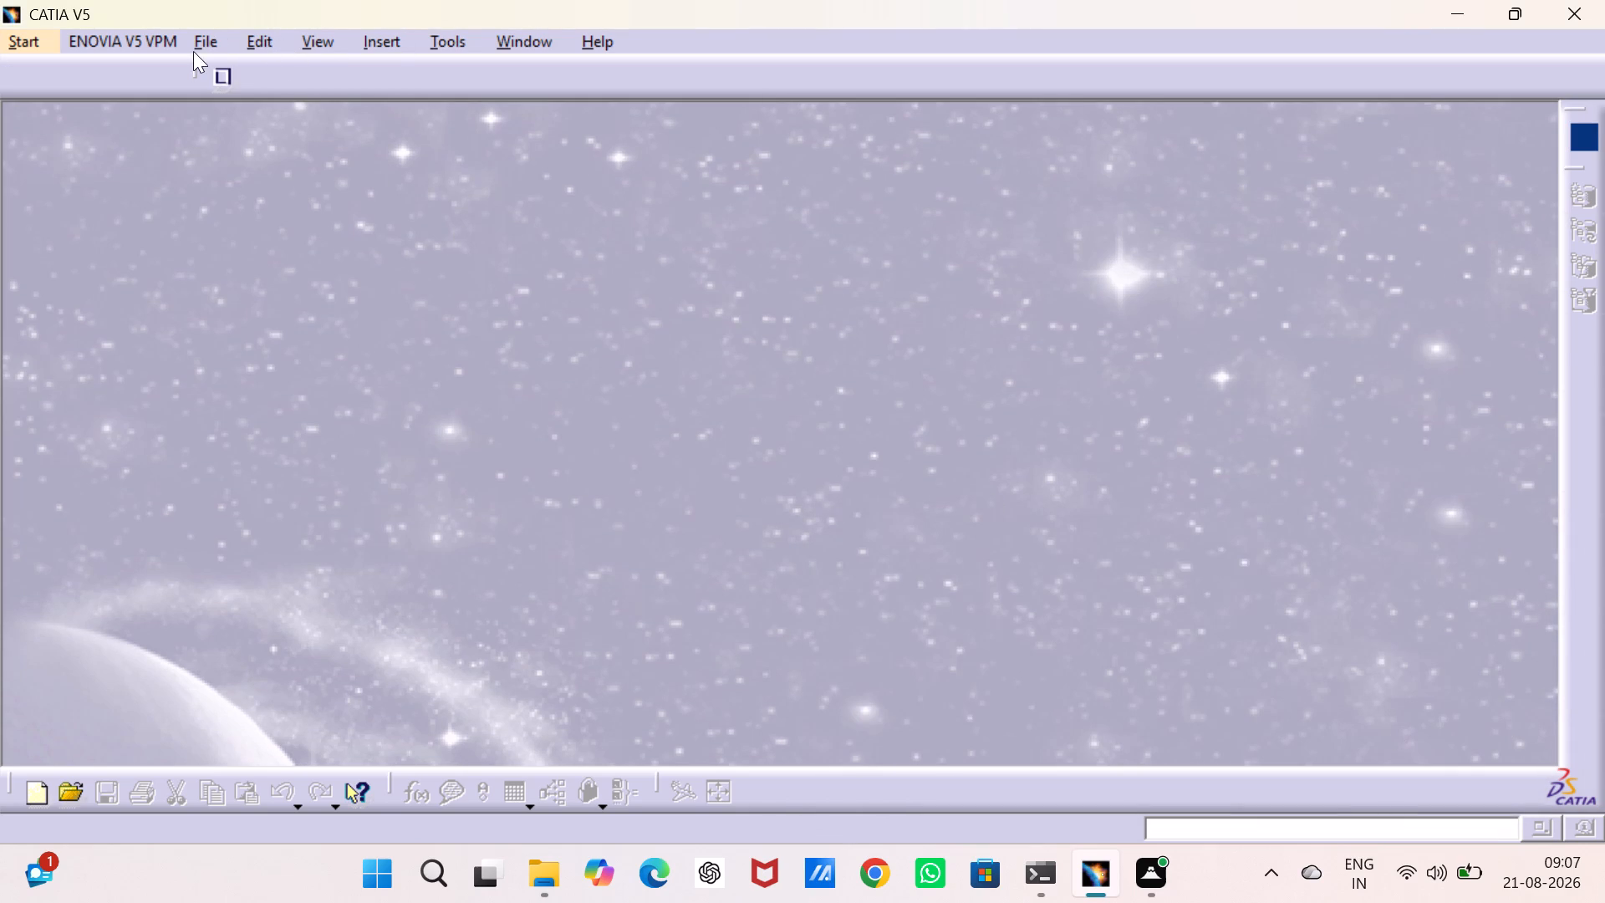
# Create a new part in the Part Design workbench under Mechanical Design.
pyautogui.click(33, 42)
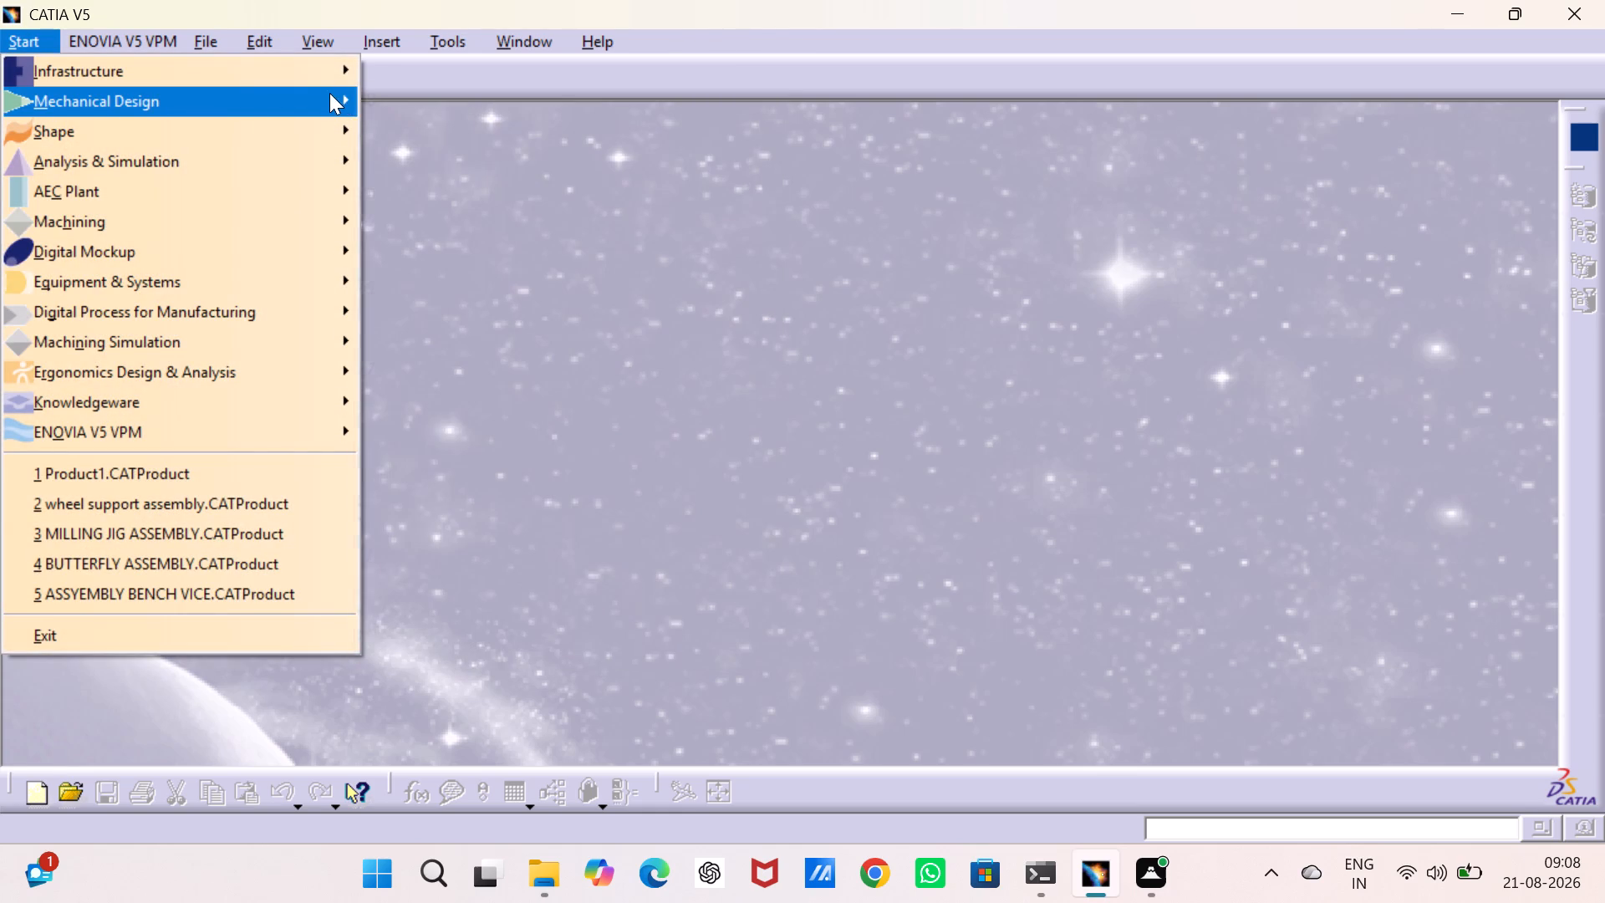
pyautogui.click(396, 90)
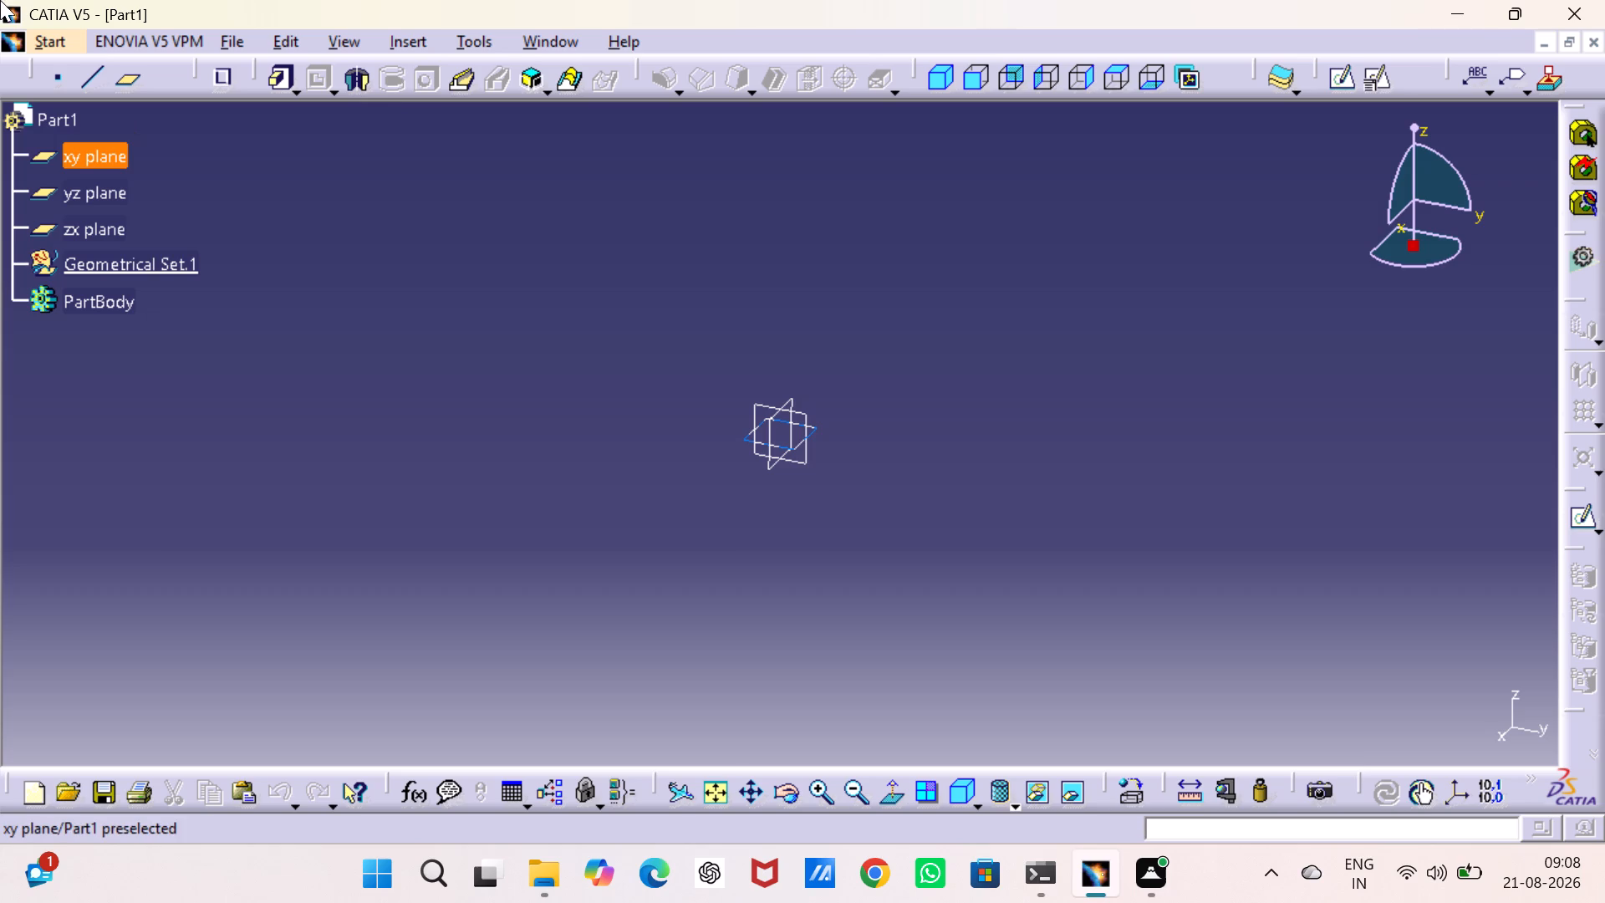
pyautogui.click(266, 118)
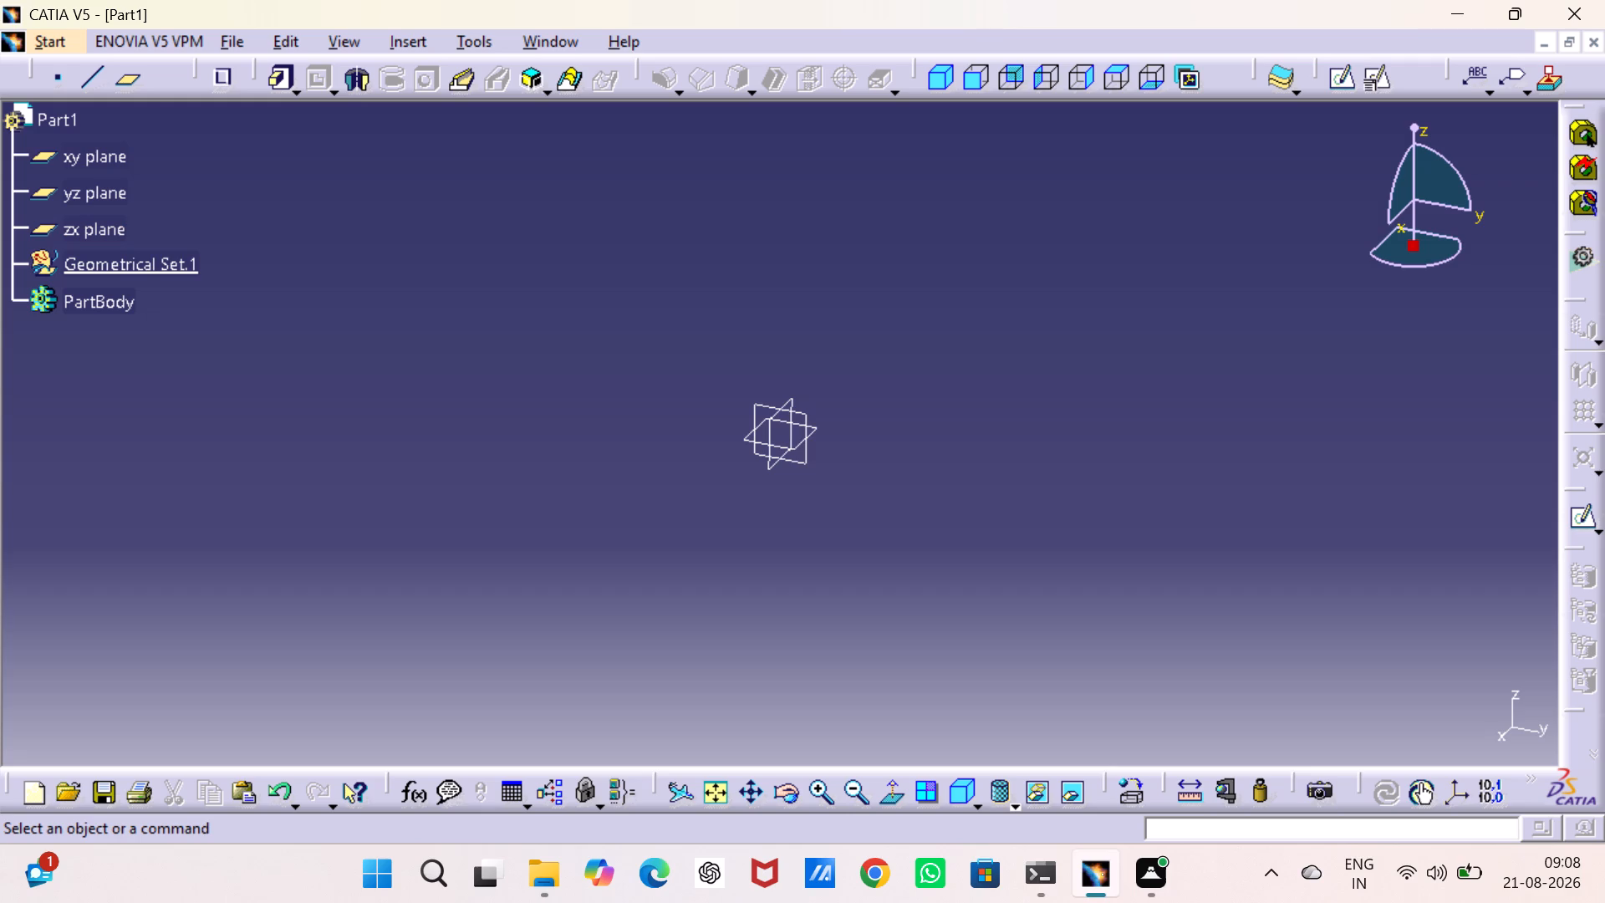
# Open a sketch on the zx plane and draw two origin-centred circles with radii of about 106 mm and 36 mm.
pyautogui.click(767, 439)
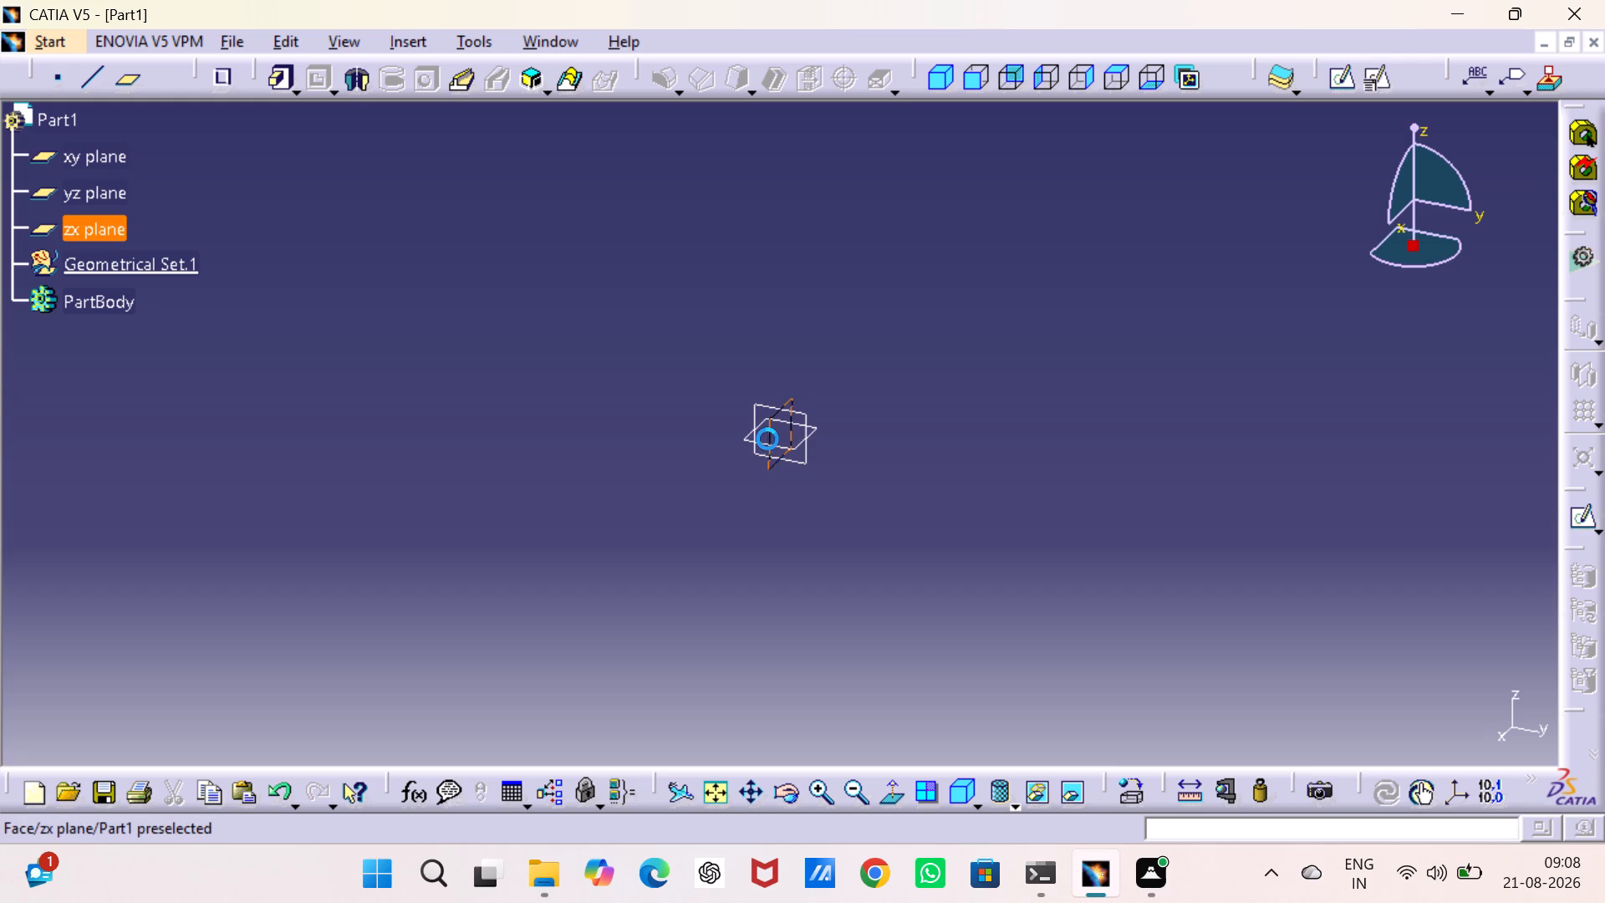
pyautogui.click(1333, 89)
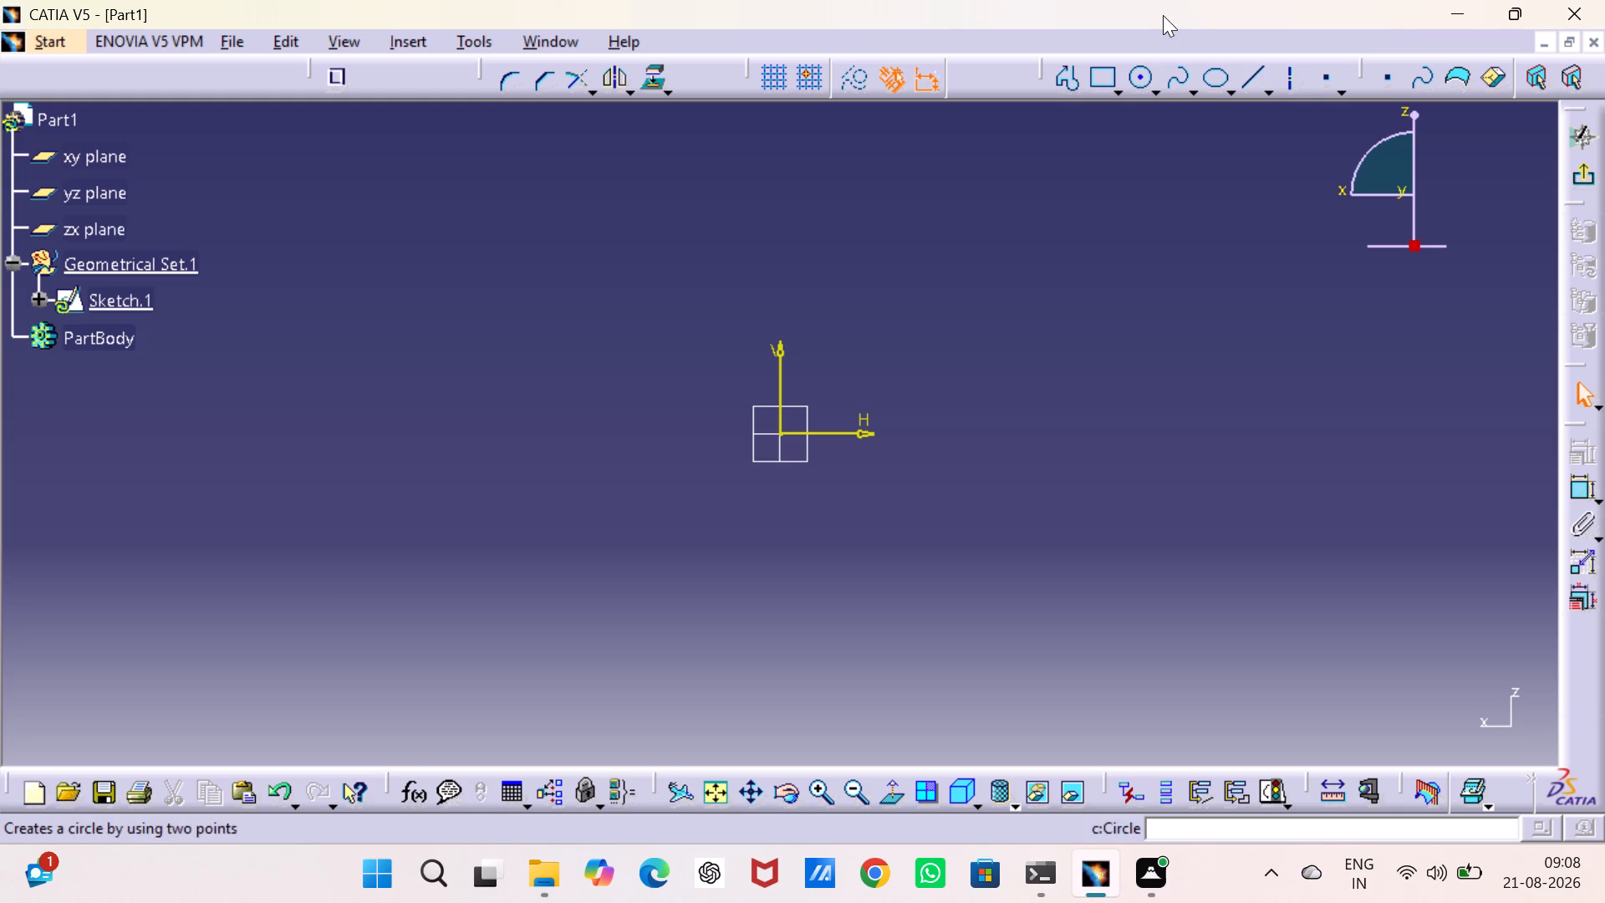
pyautogui.click(1144, 79)
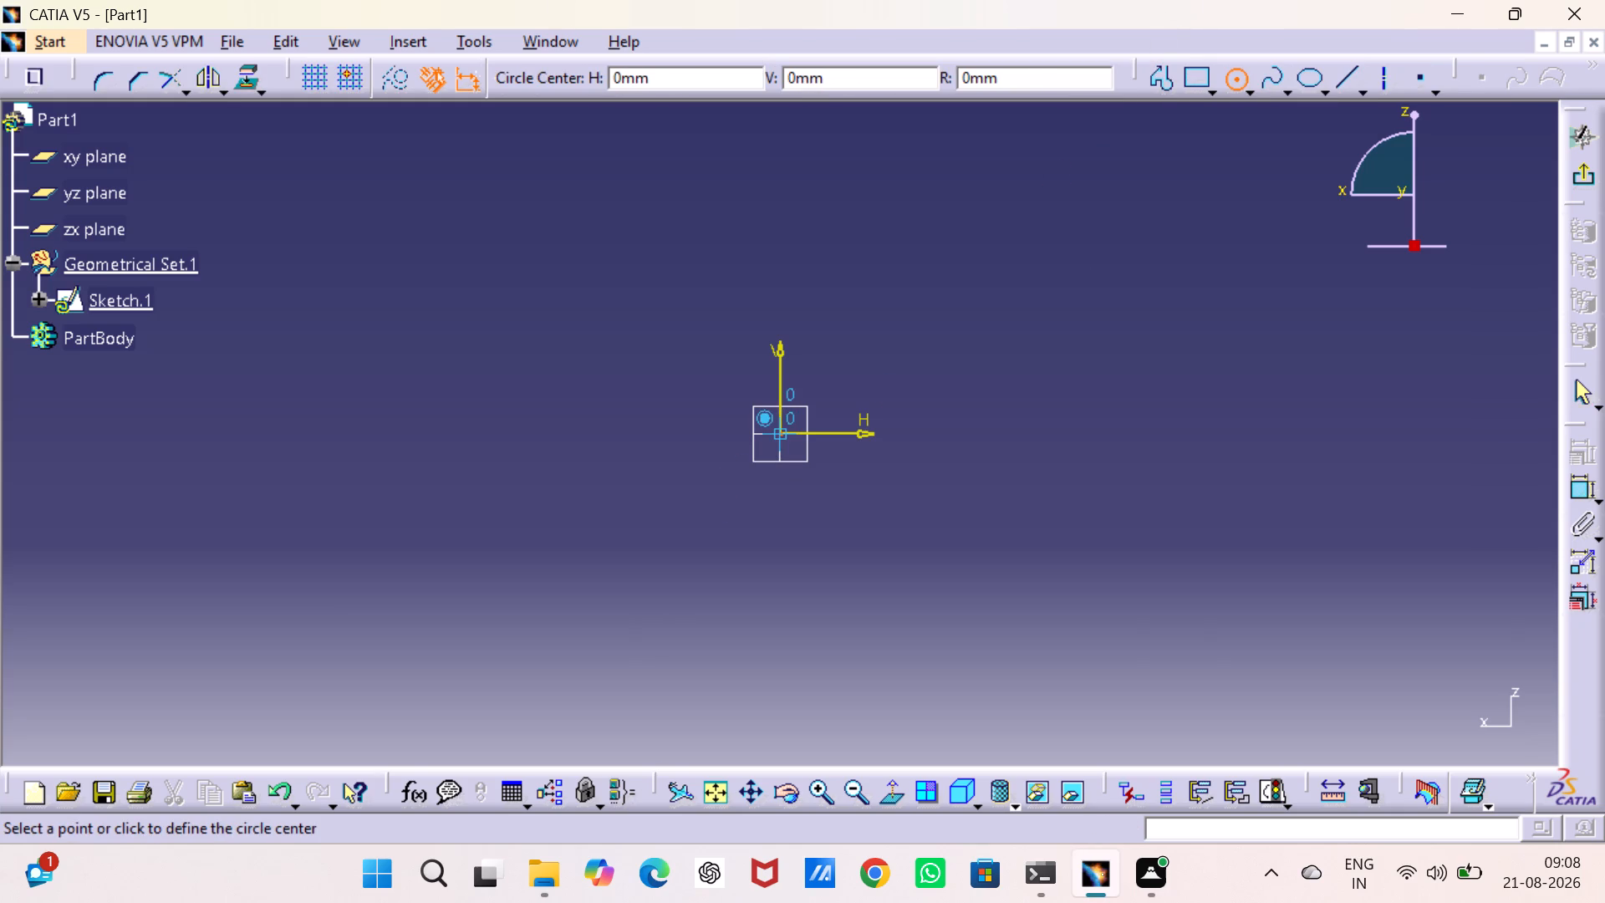
pyautogui.click(785, 433)
pyautogui.click(925, 691)
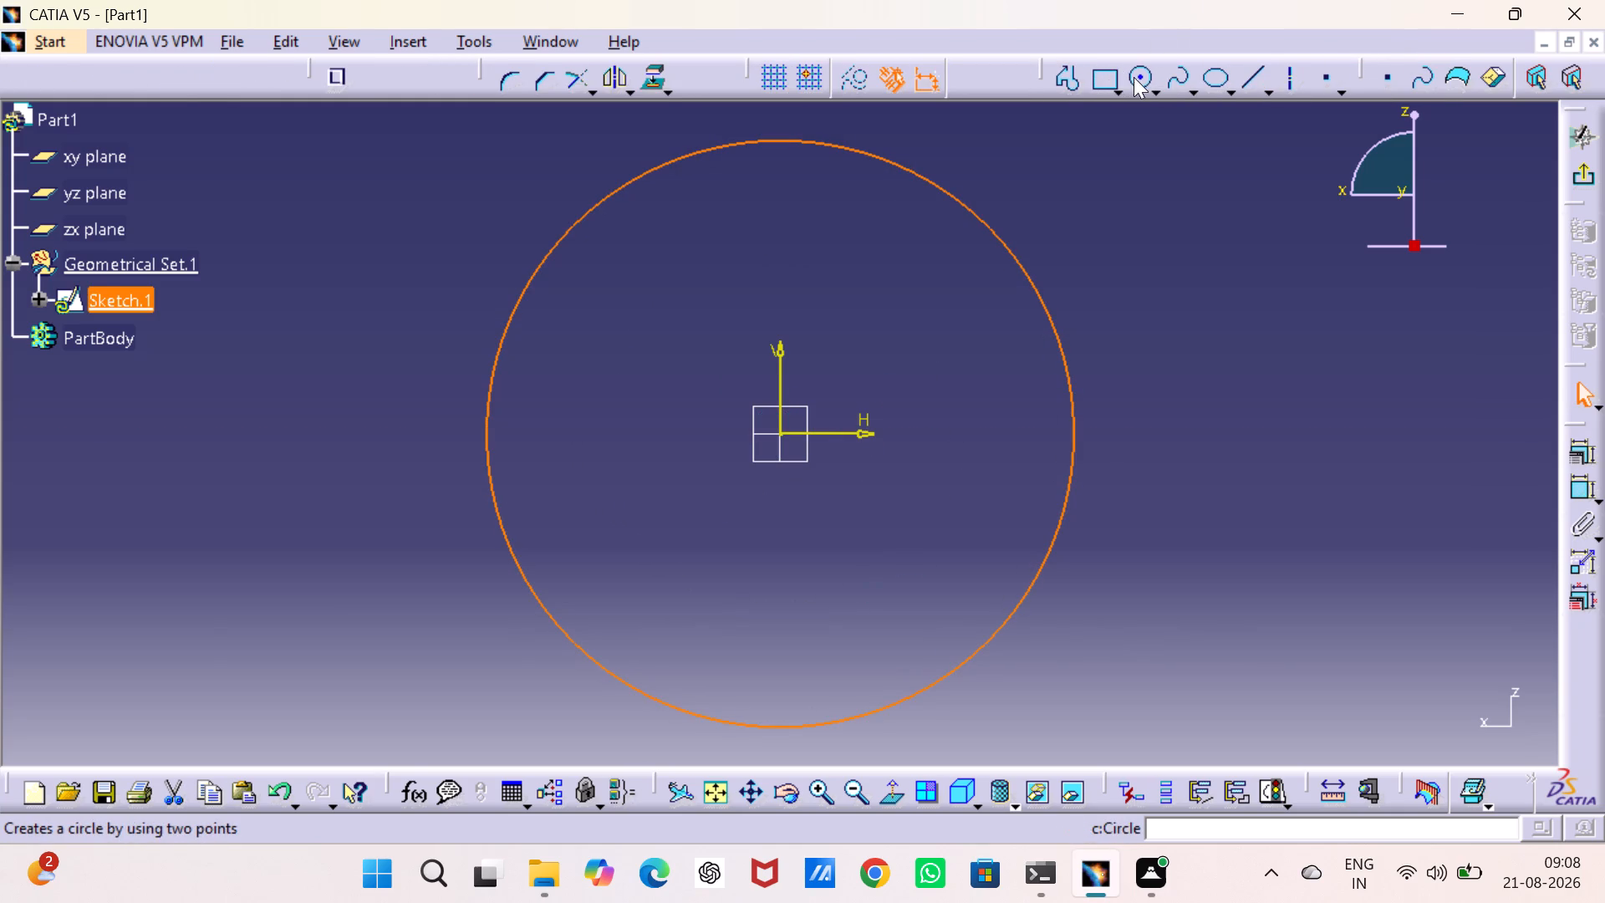
pyautogui.click(1134, 77)
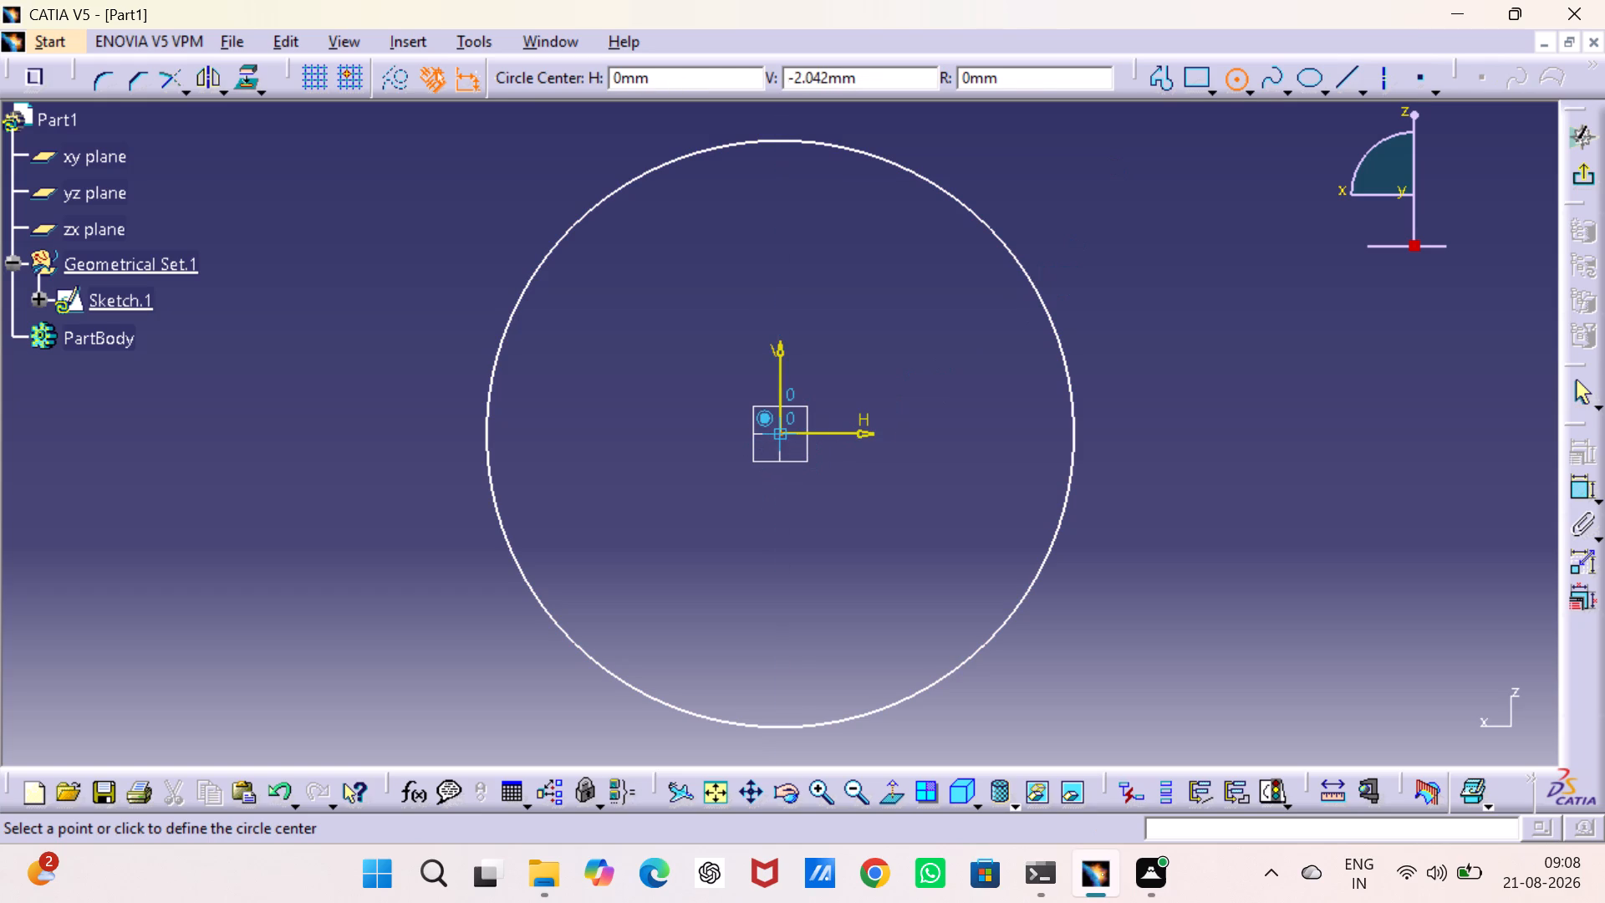
pyautogui.click(779, 431)
pyautogui.click(823, 522)
pyautogui.moveTo(1250, 574); pyautogui.dragTo(1244, 411, button='right')
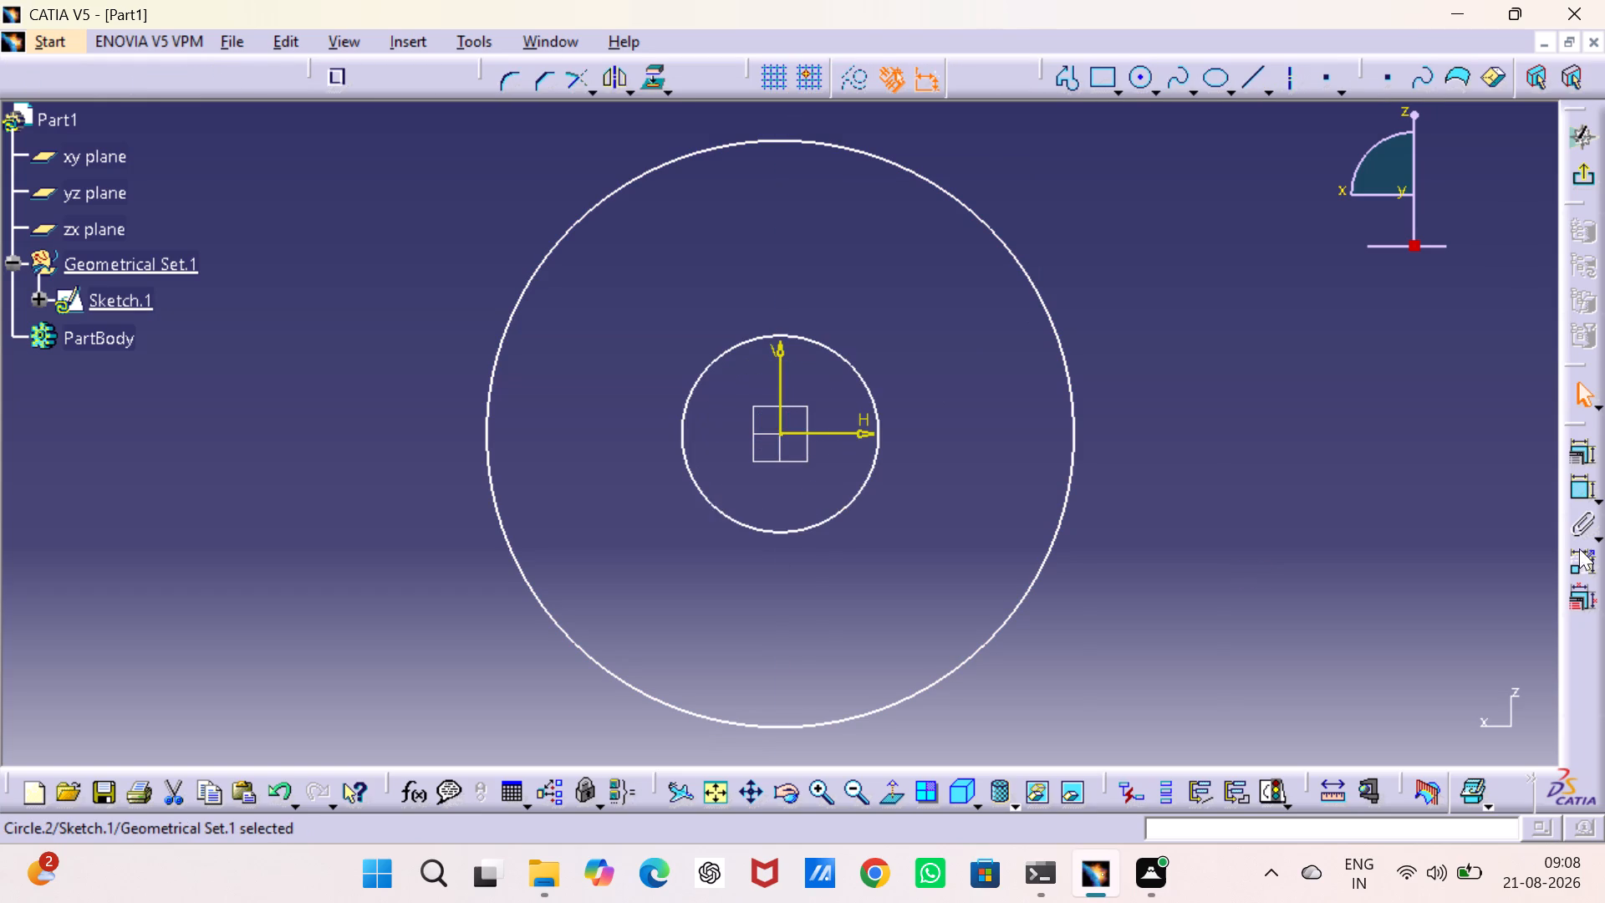
# Dimension the inner circle as a radius and set it to 20 mm.
pyautogui.doubleClick(1579, 480)
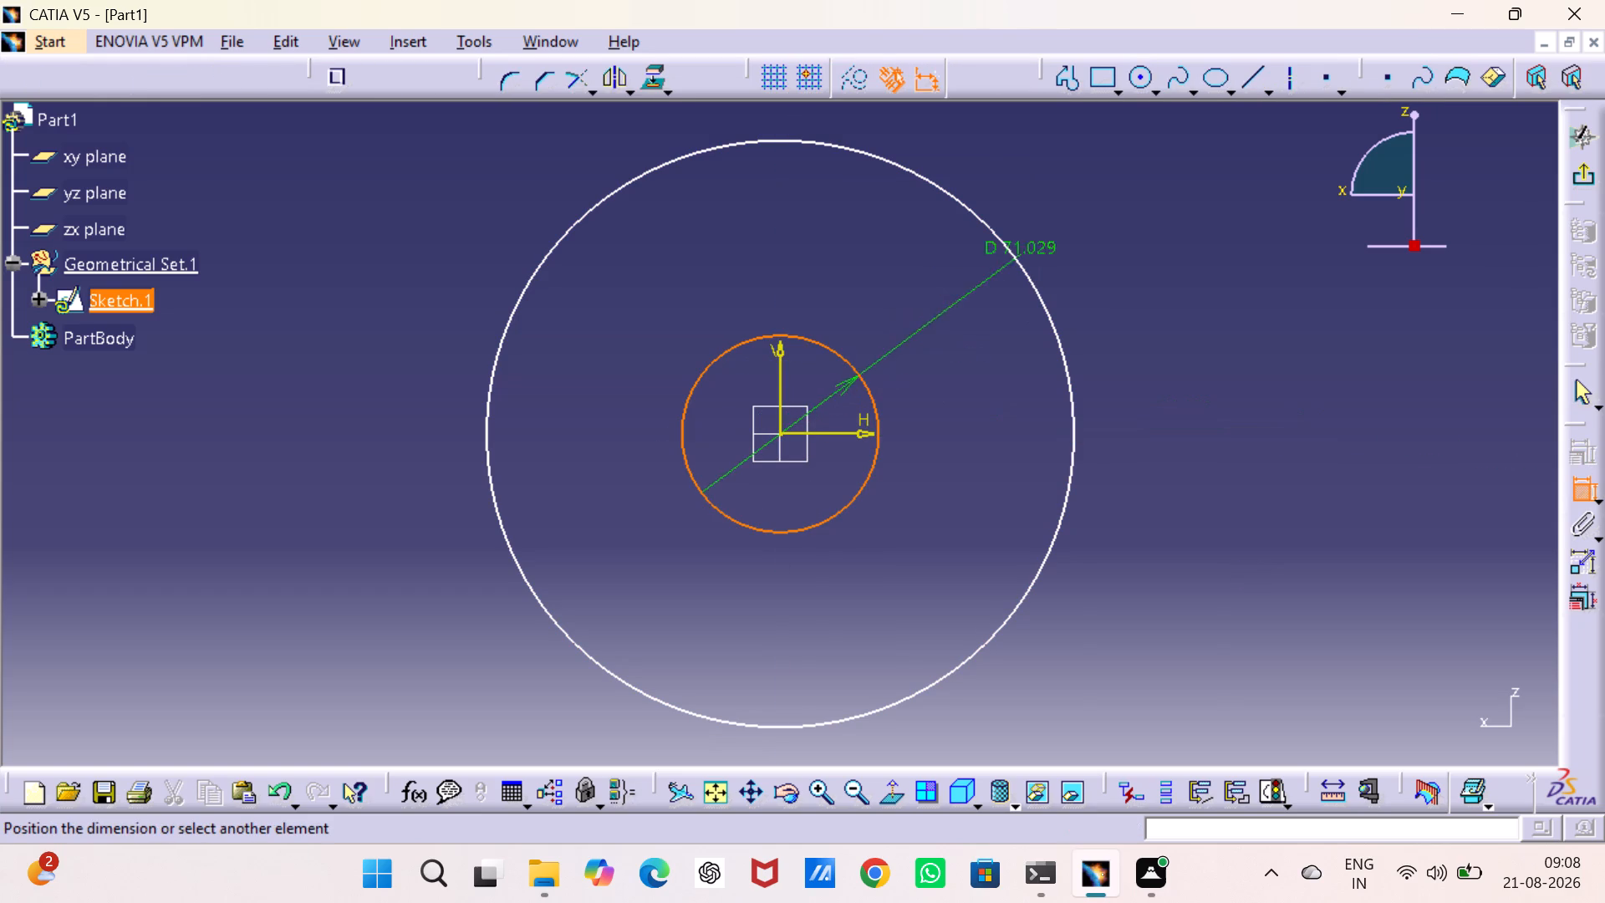
pyautogui.click(1104, 253)
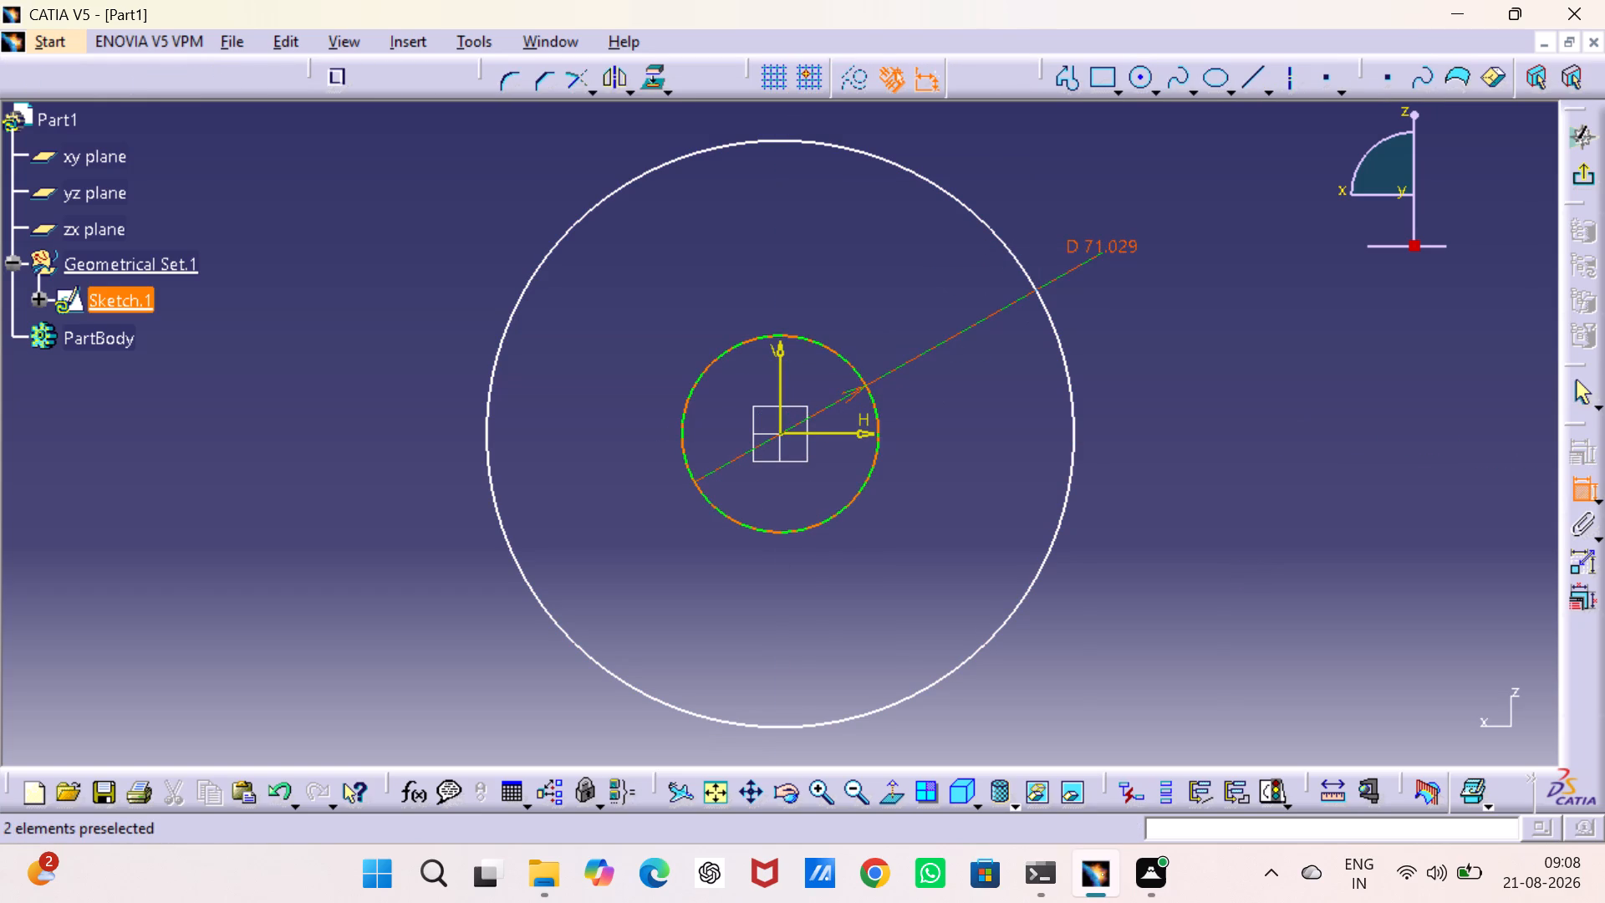
pyautogui.doubleClick(1115, 251)
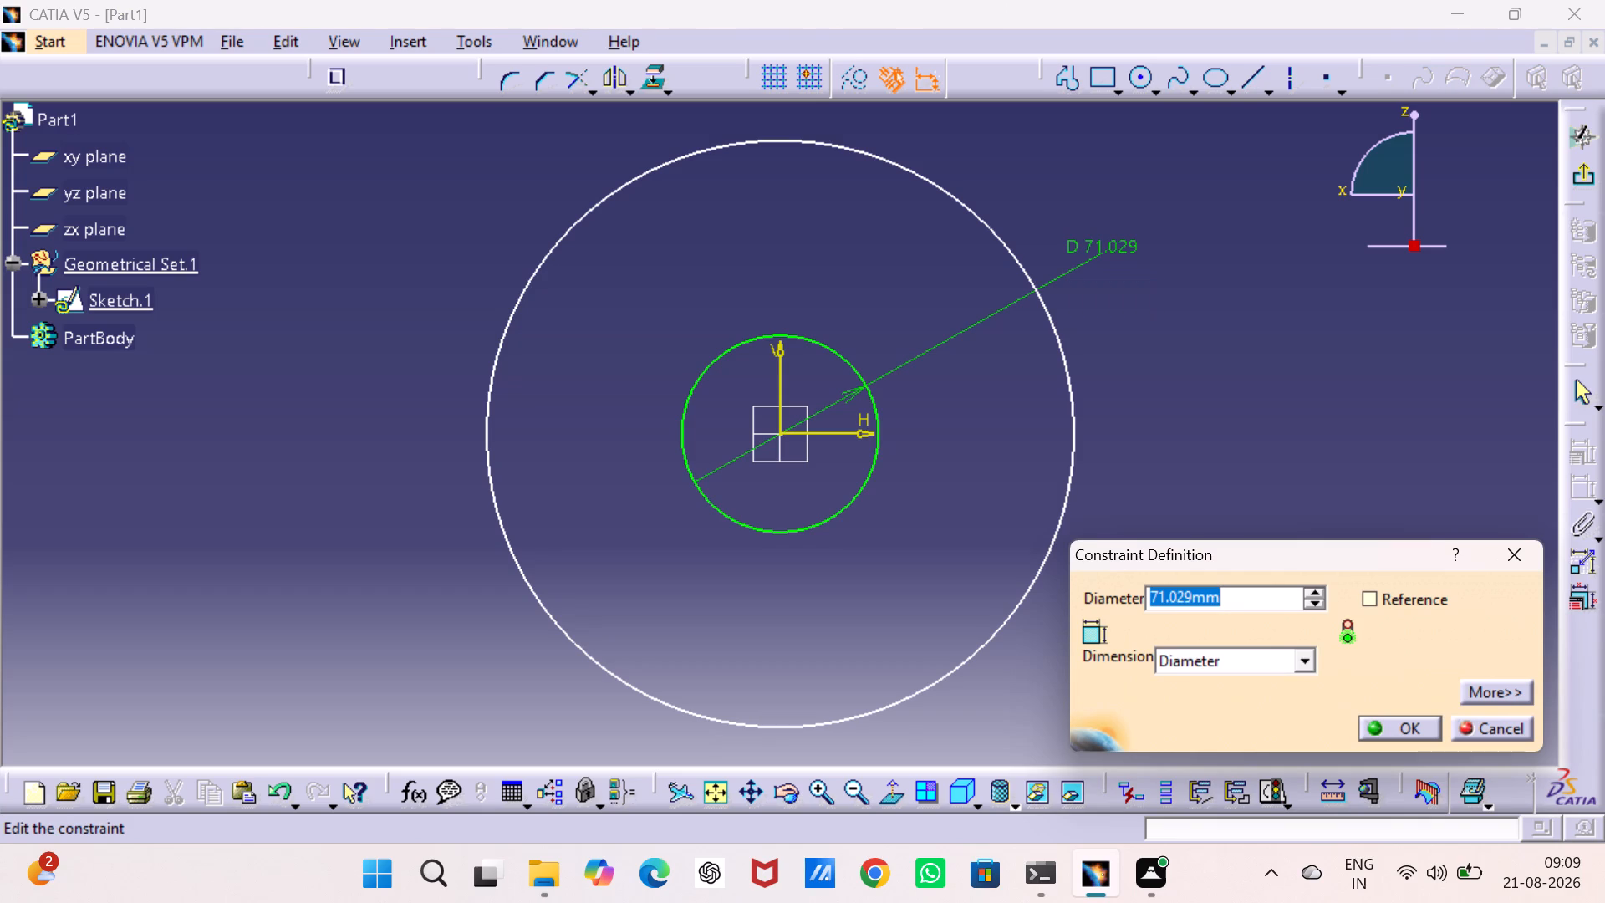
pyautogui.click(1307, 663)
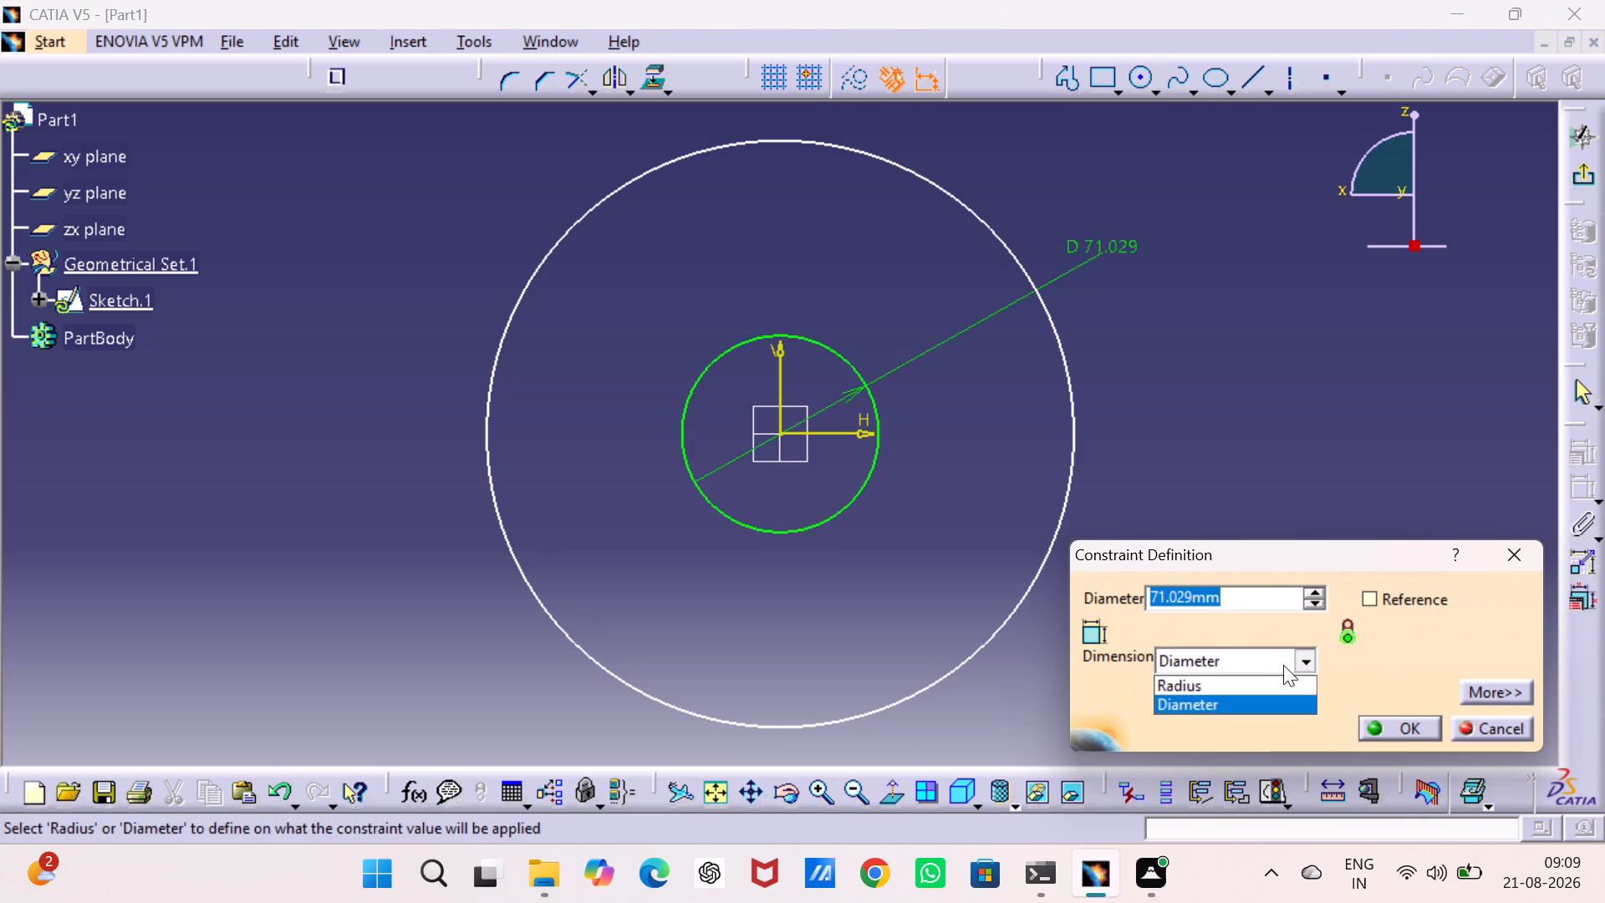
pyautogui.click(1254, 687)
pyautogui.doubleClick(1231, 593)
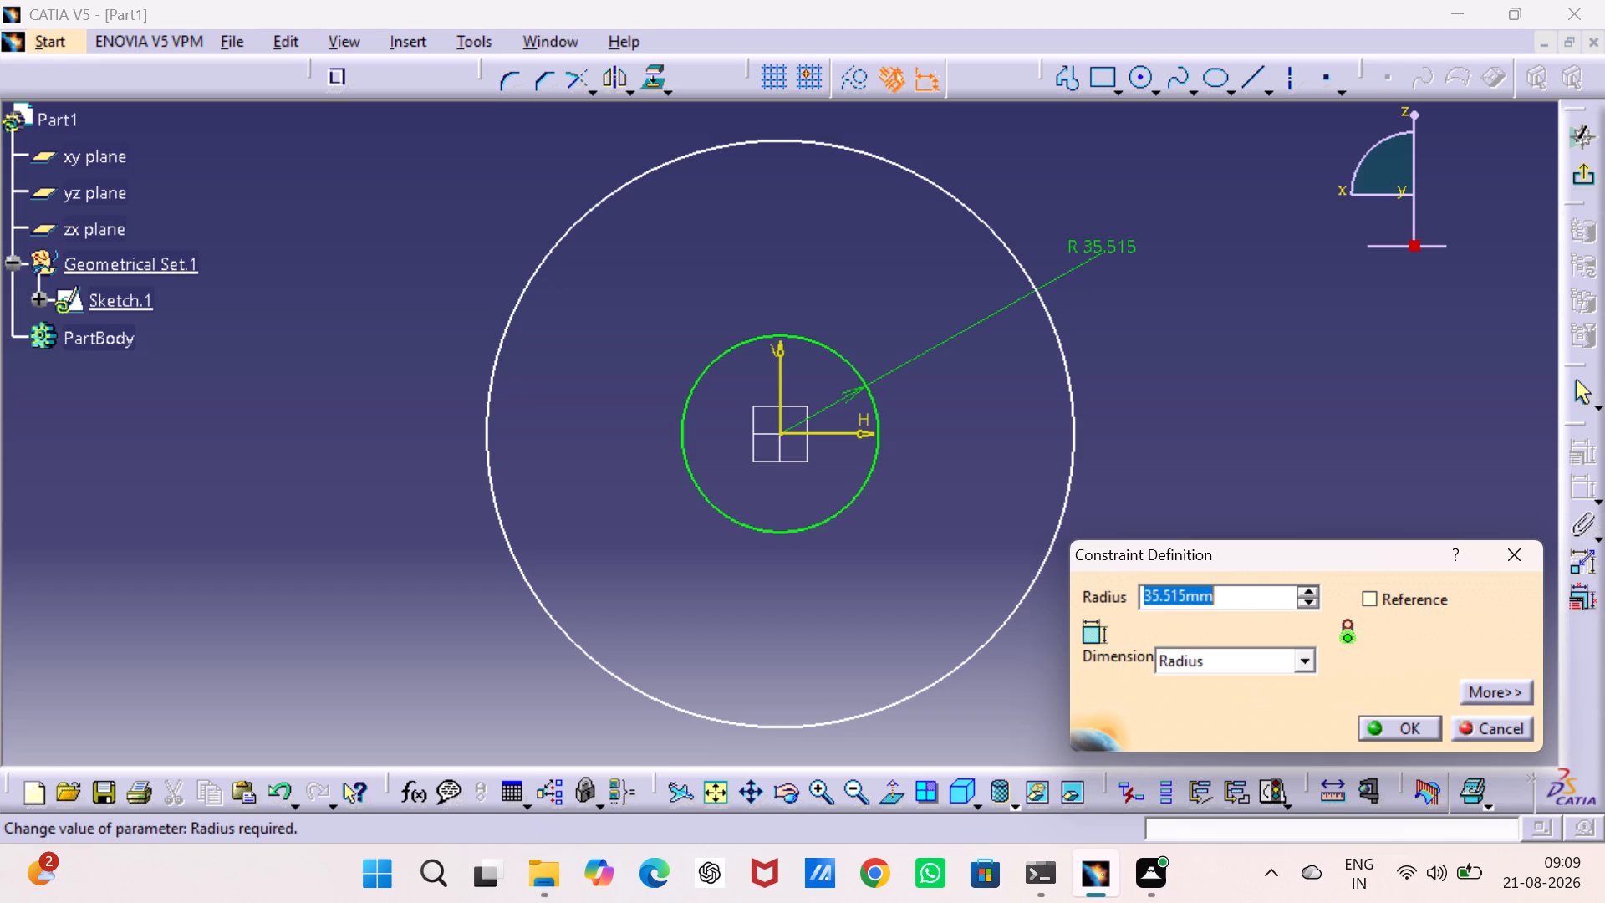
pyautogui.write('20')
pyautogui.press('Return')
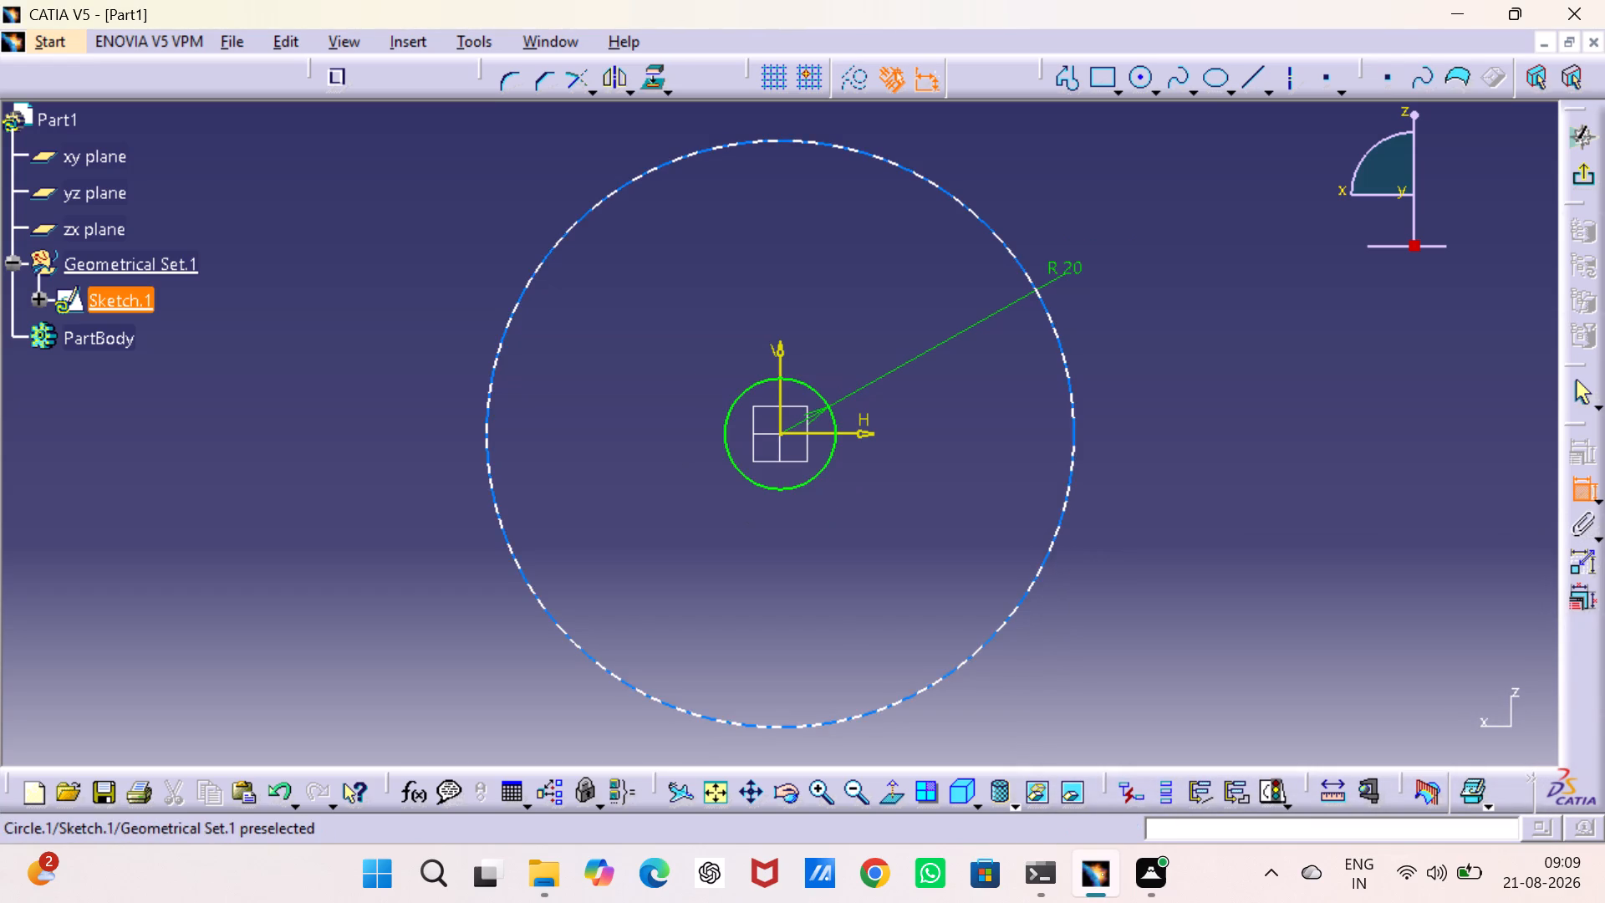
# Dimension the outer circle's radius and set it to 30 mm.
pyautogui.click(1075, 437)
pyautogui.click(1147, 358)
pyautogui.rightClick(1147, 358)
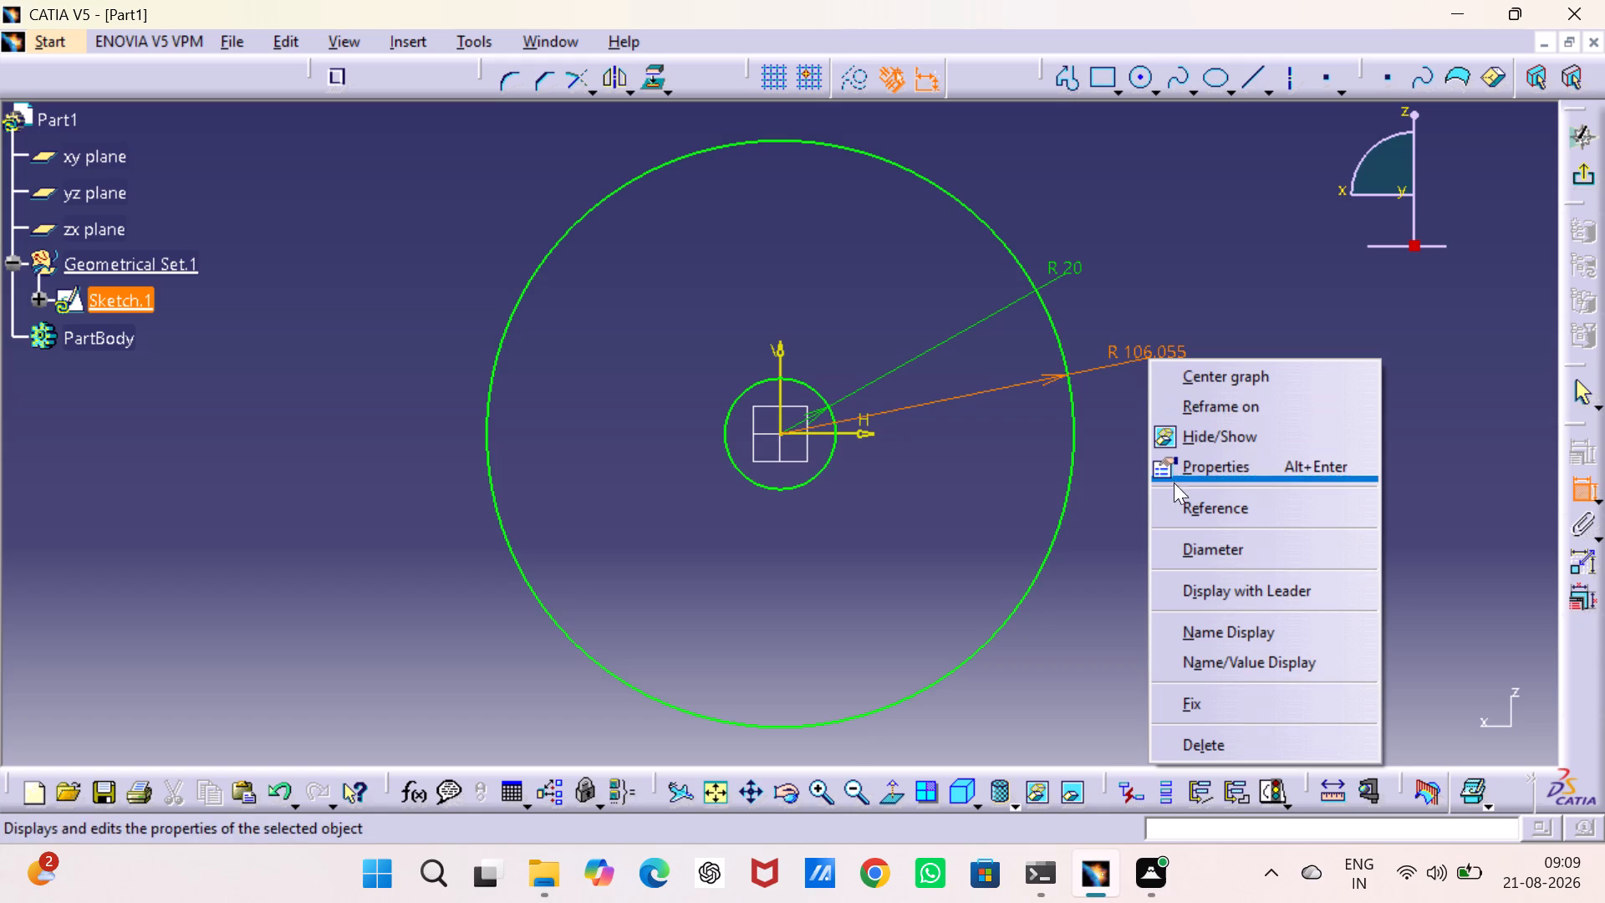
pyautogui.click(1100, 313)
pyautogui.doubleClick(1146, 360)
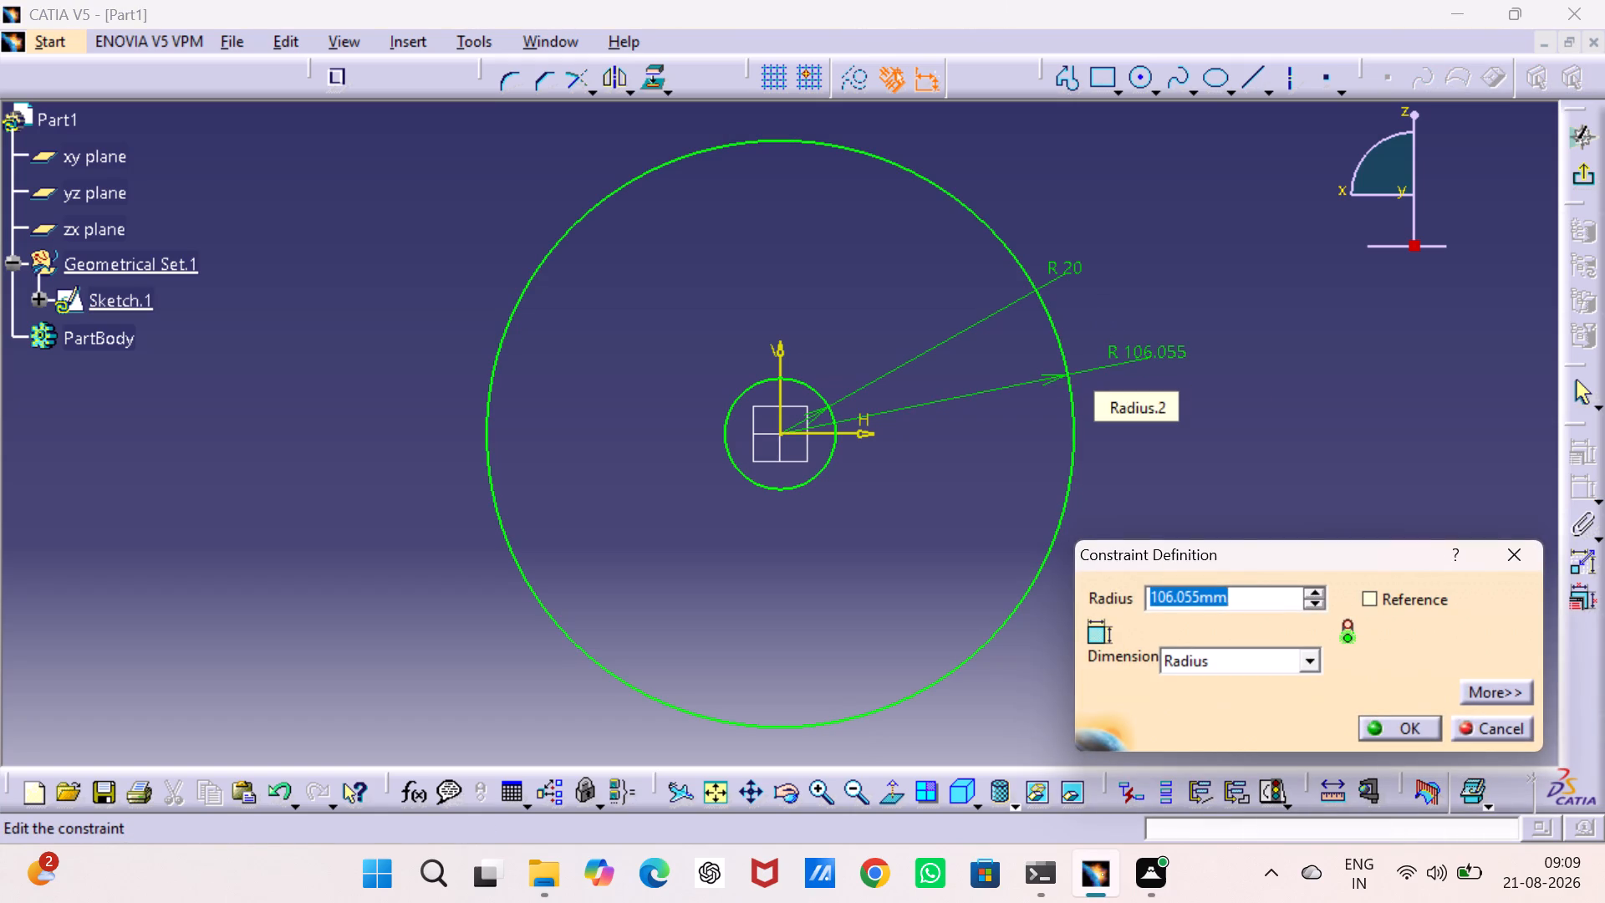
pyautogui.write('30')
pyautogui.press('Return')
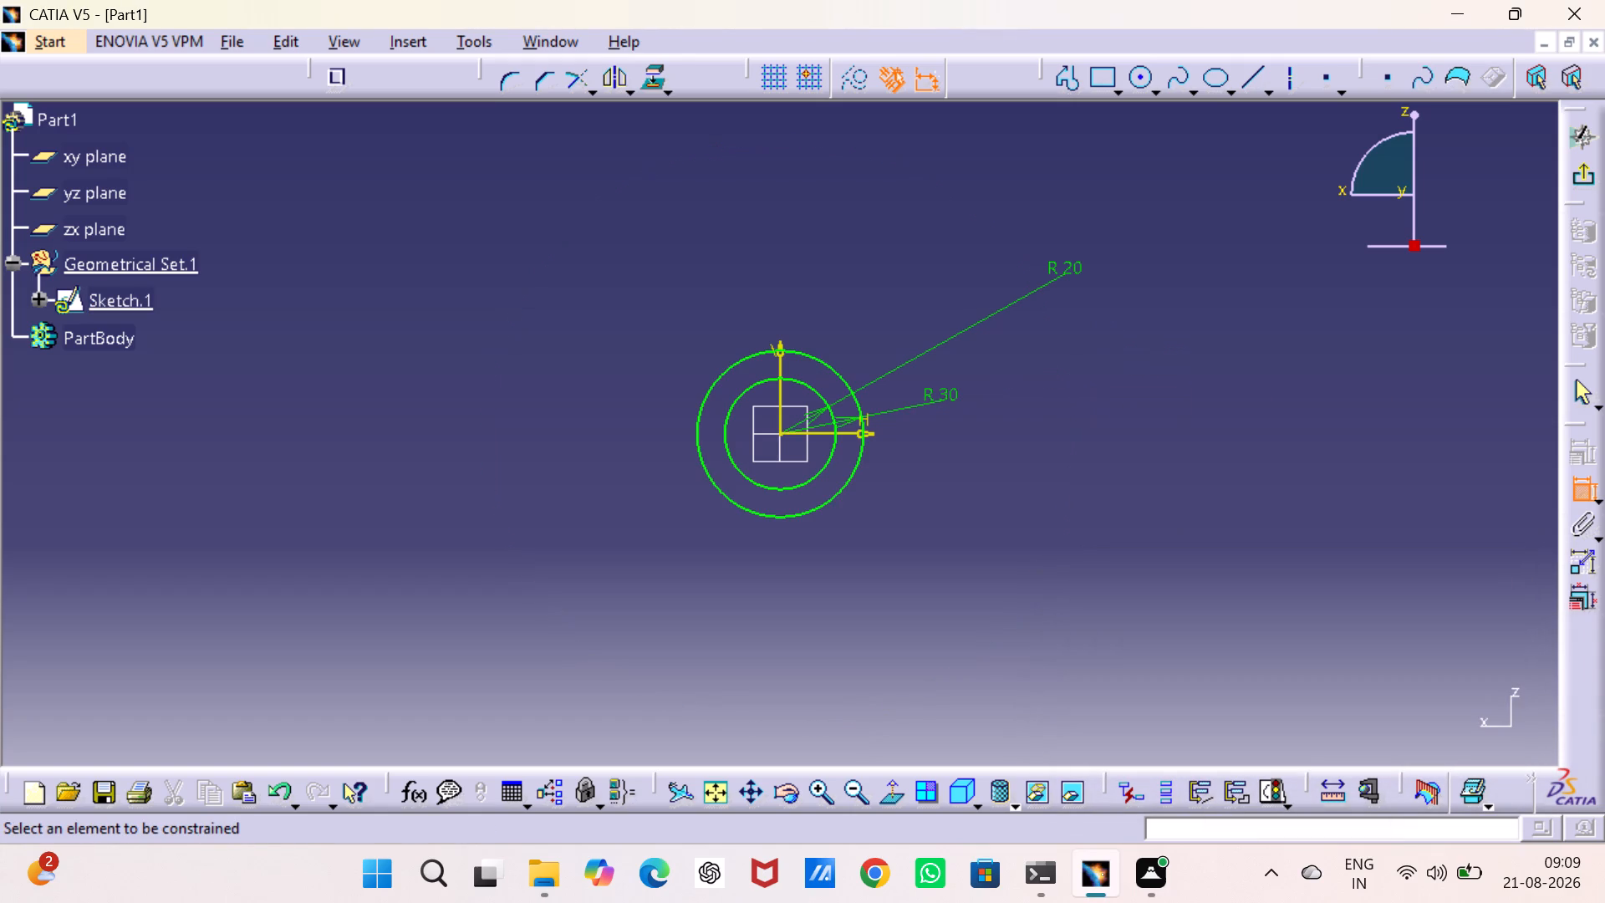
# Draw a horizontal line along the H axis from H about -71 mm through the origin, extending beyond both circles.
pyautogui.click(1248, 77)
pyautogui.click(587, 431)
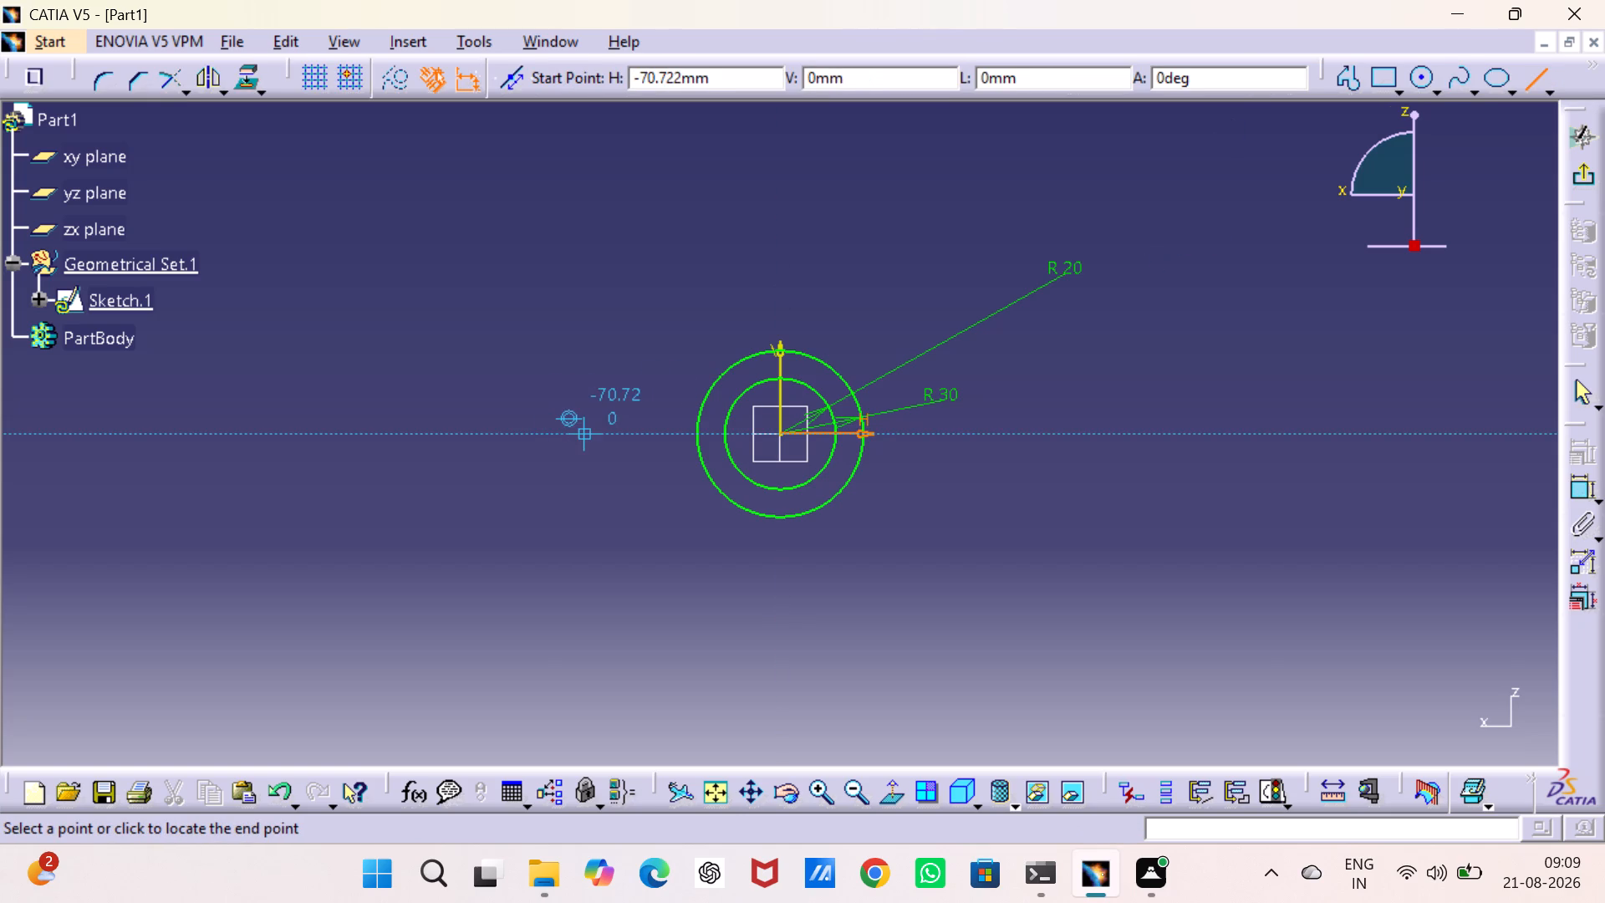
pyautogui.click(1045, 430)
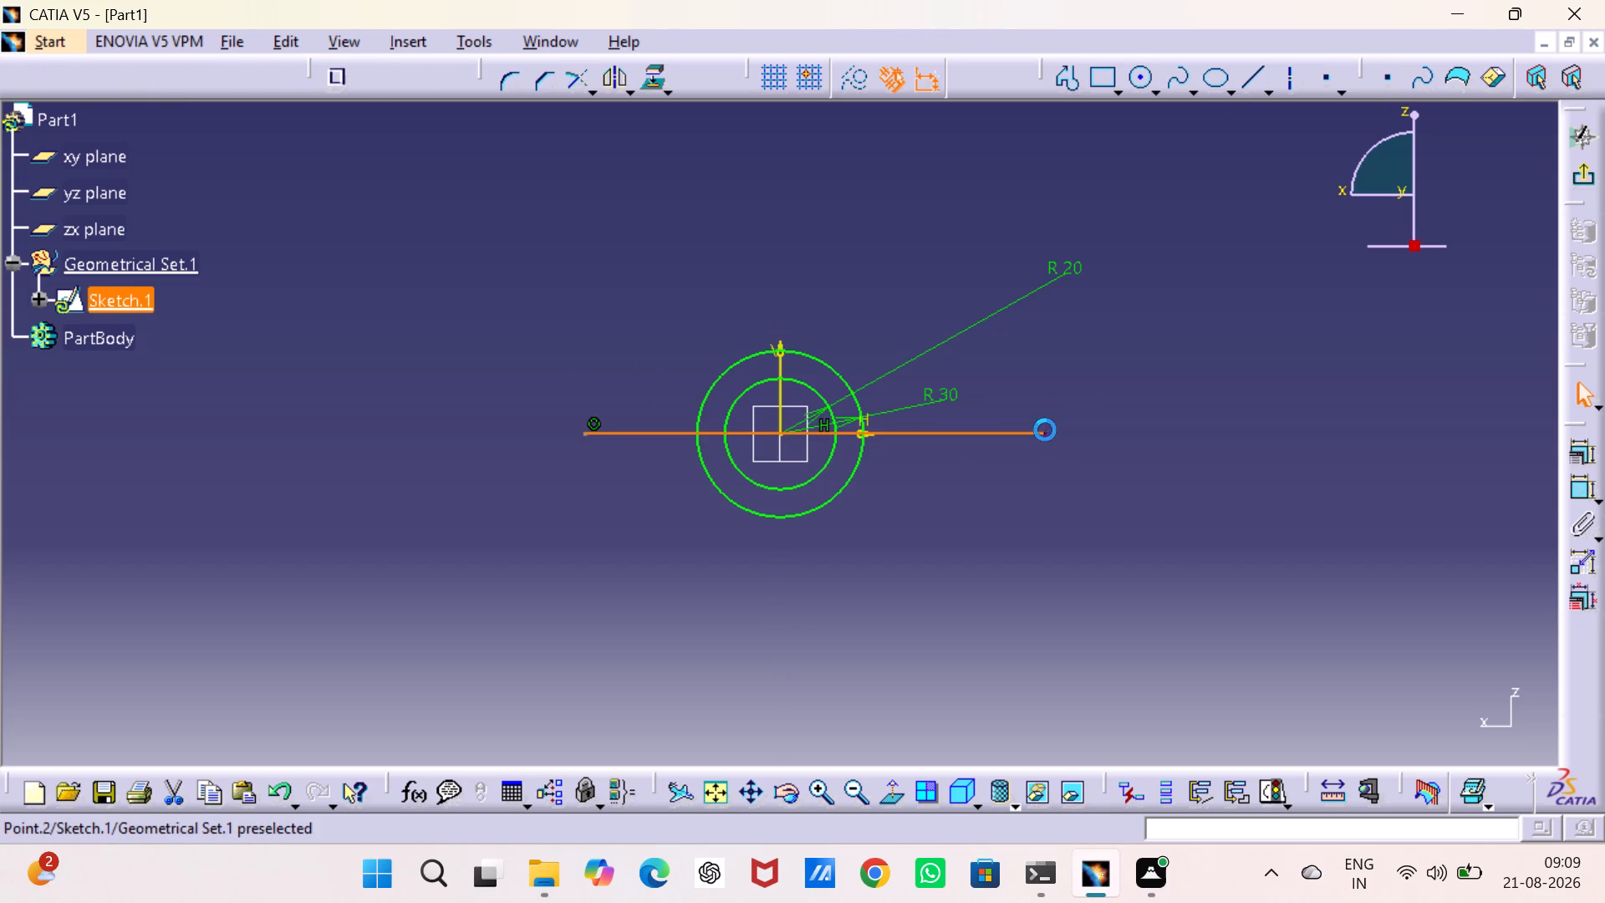
# Quick Trim the line outside the outer circle and inside the inner circle, plus both circles' lower halves, leaving a closed half ring.
pyautogui.click(594, 90)
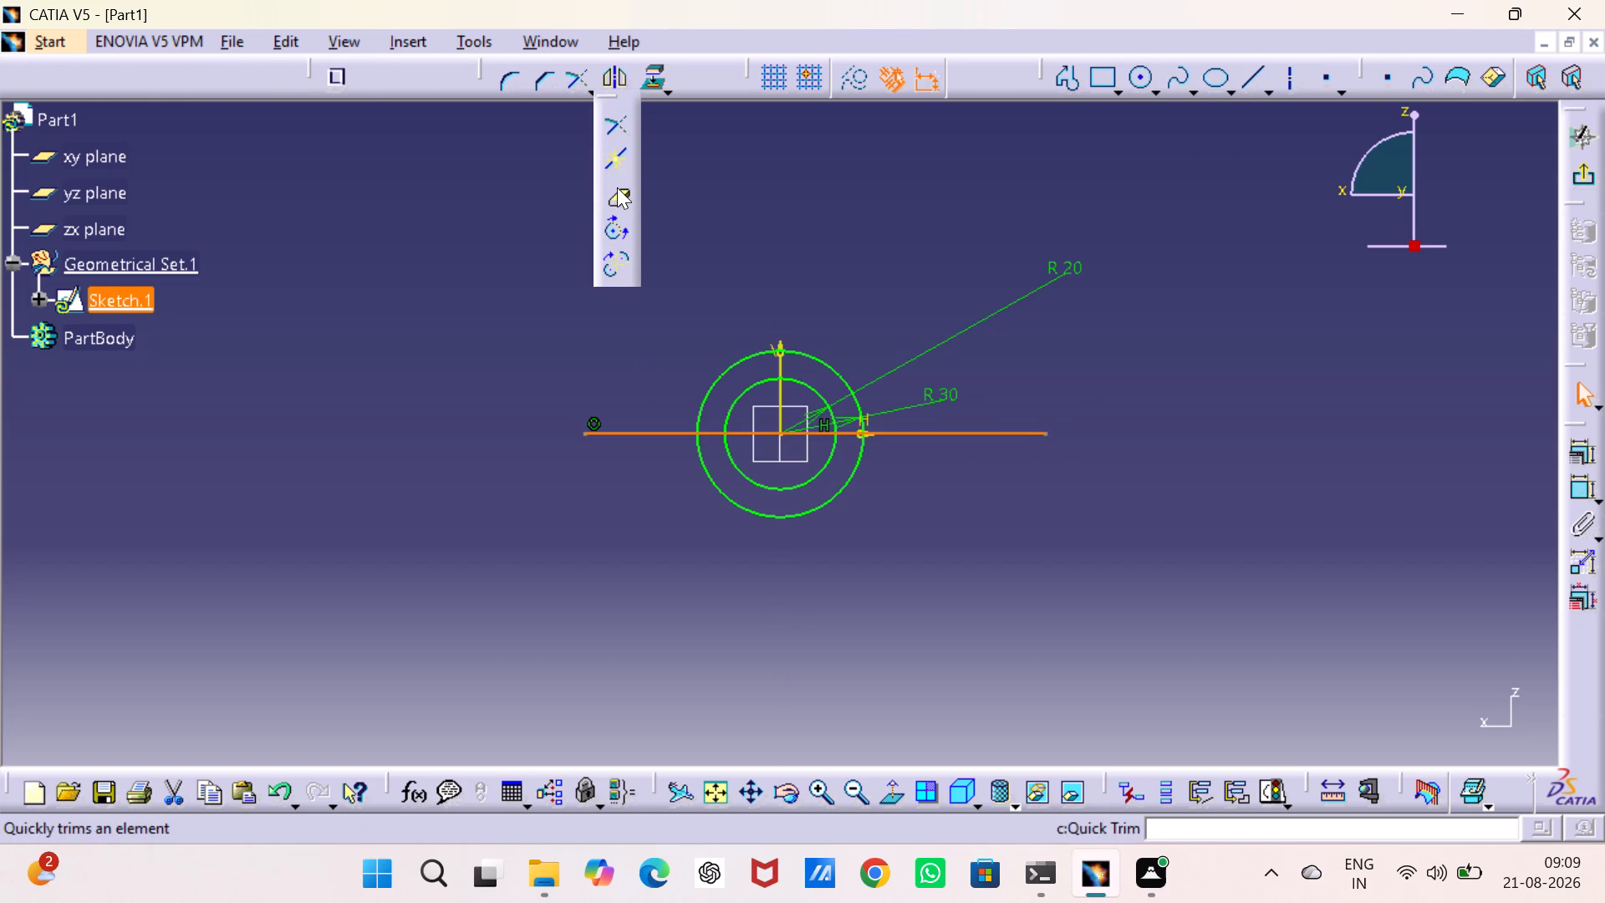
pyautogui.click(617, 187)
pyautogui.click(640, 432)
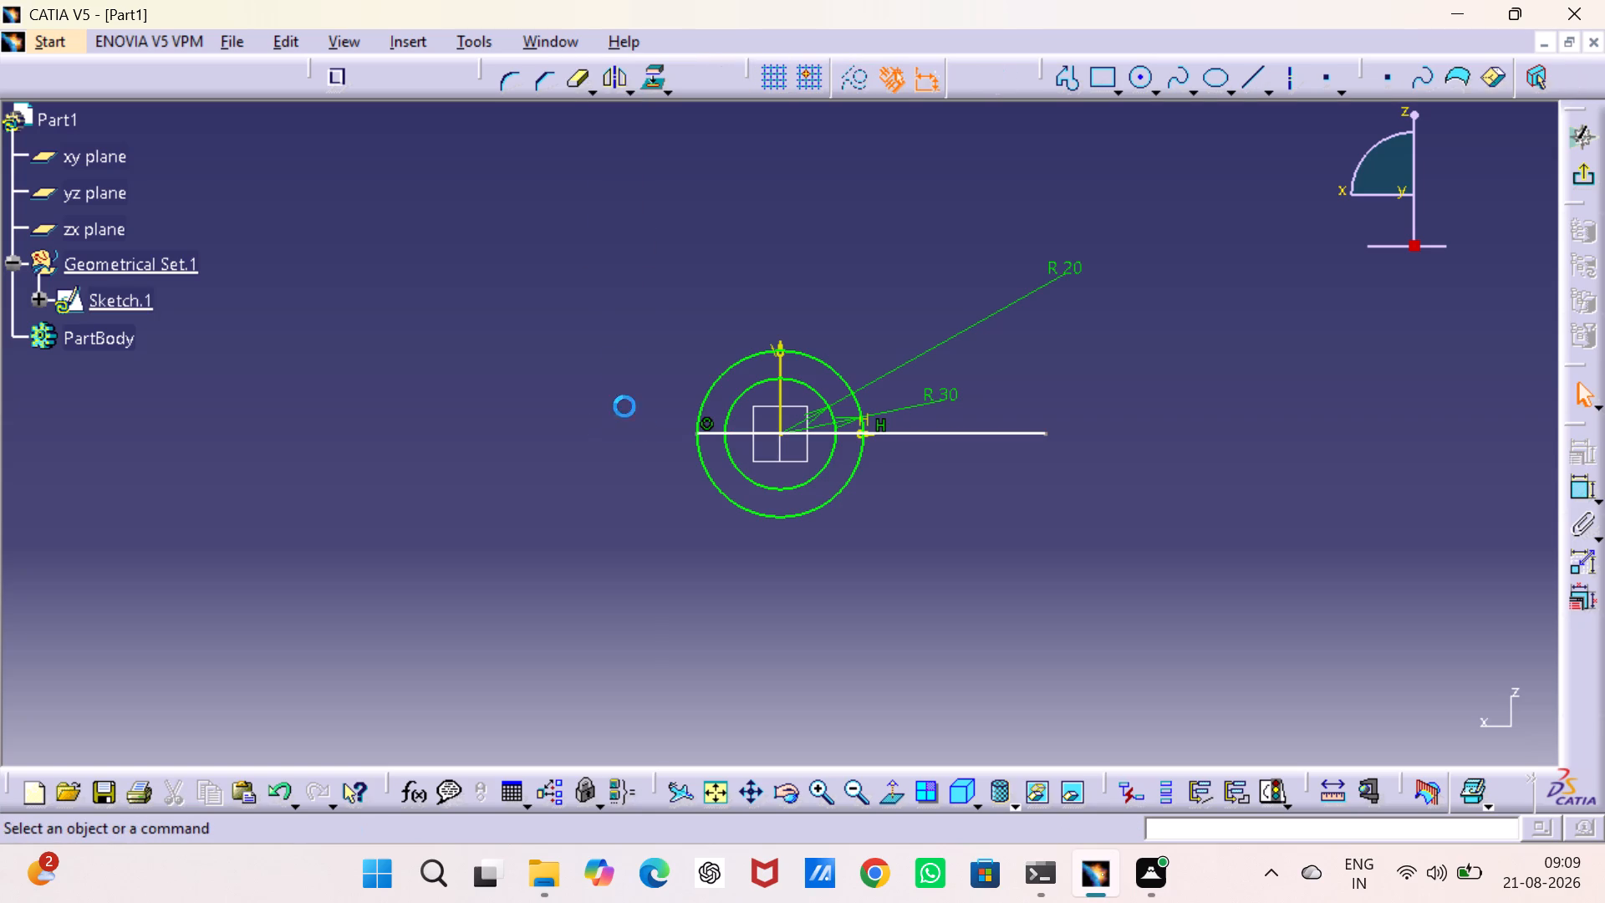
pyautogui.doubleClick(569, 78)
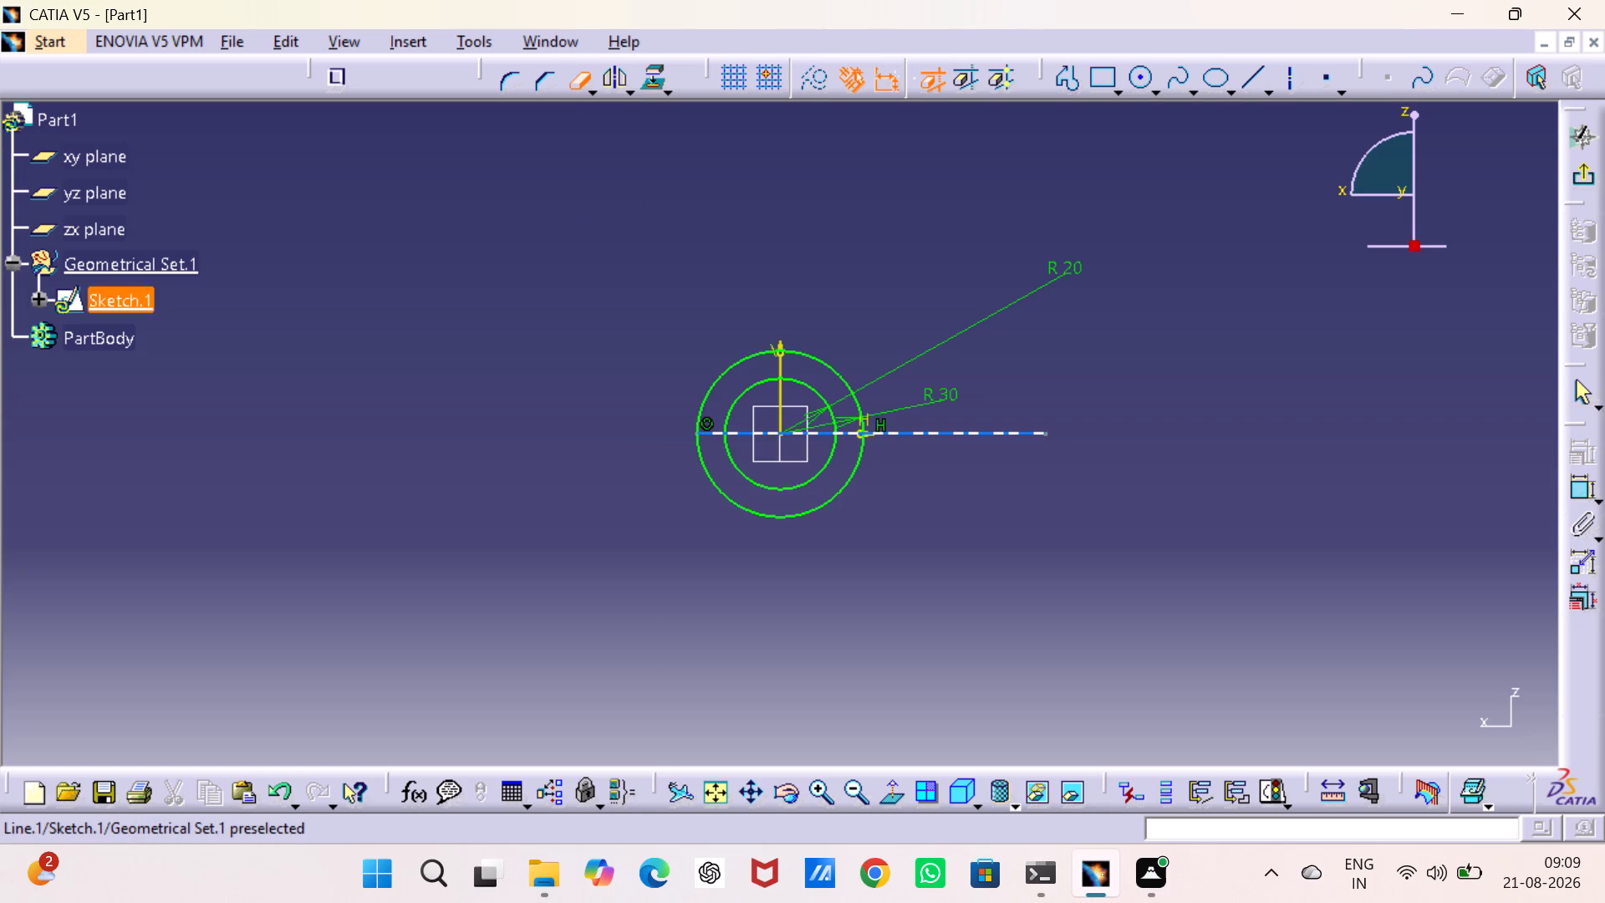
pyautogui.click(741, 433)
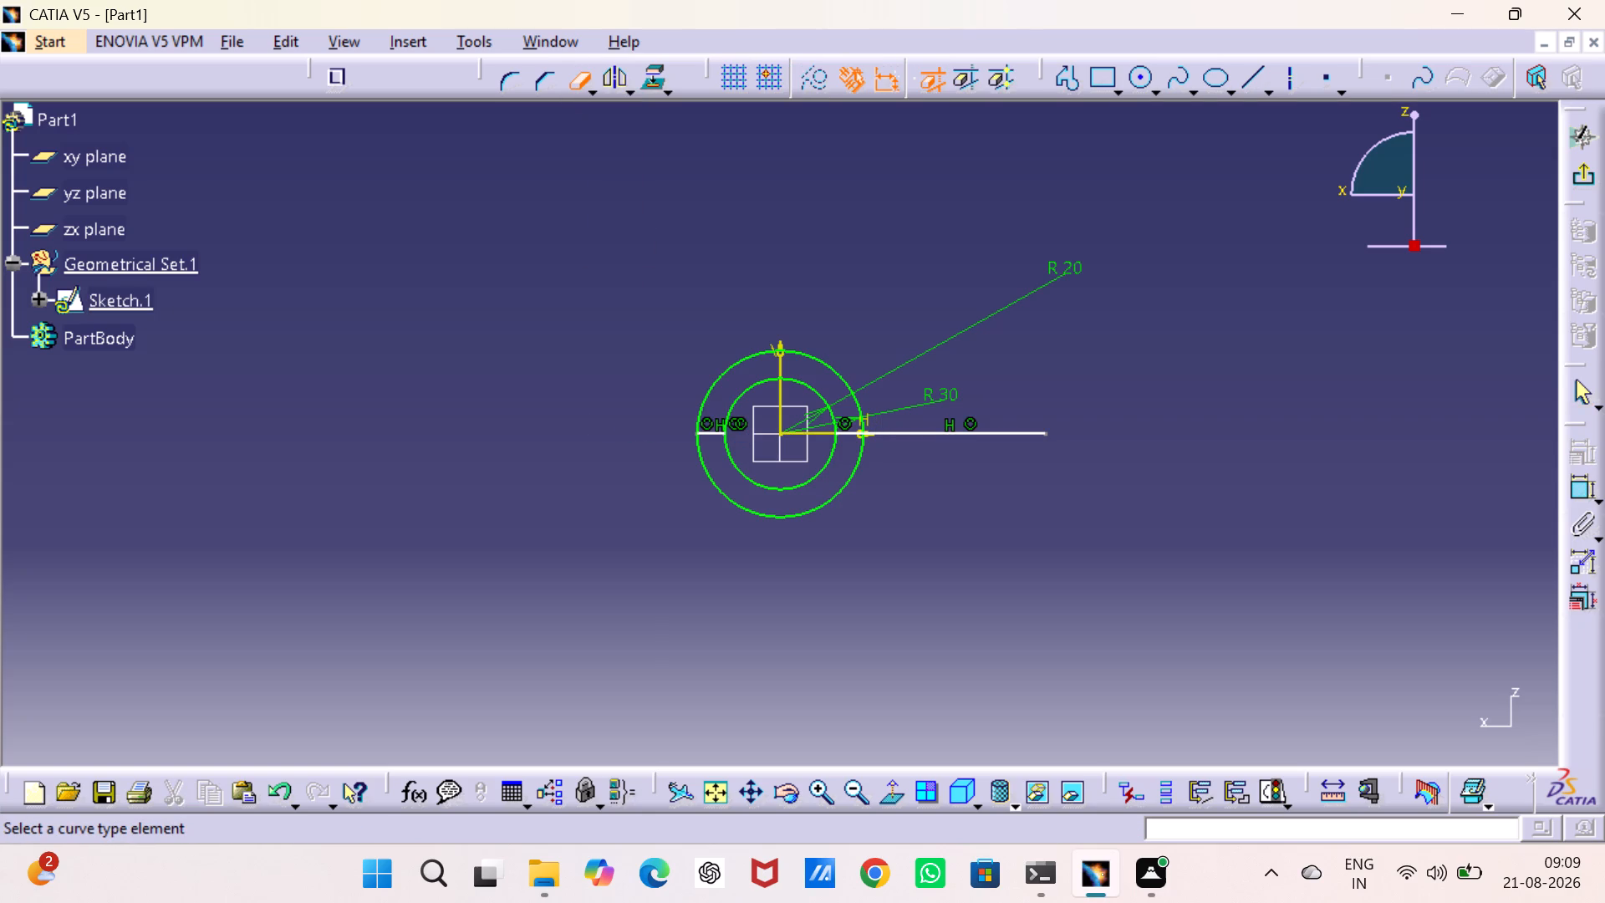
pyautogui.click(899, 431)
pyautogui.click(781, 487)
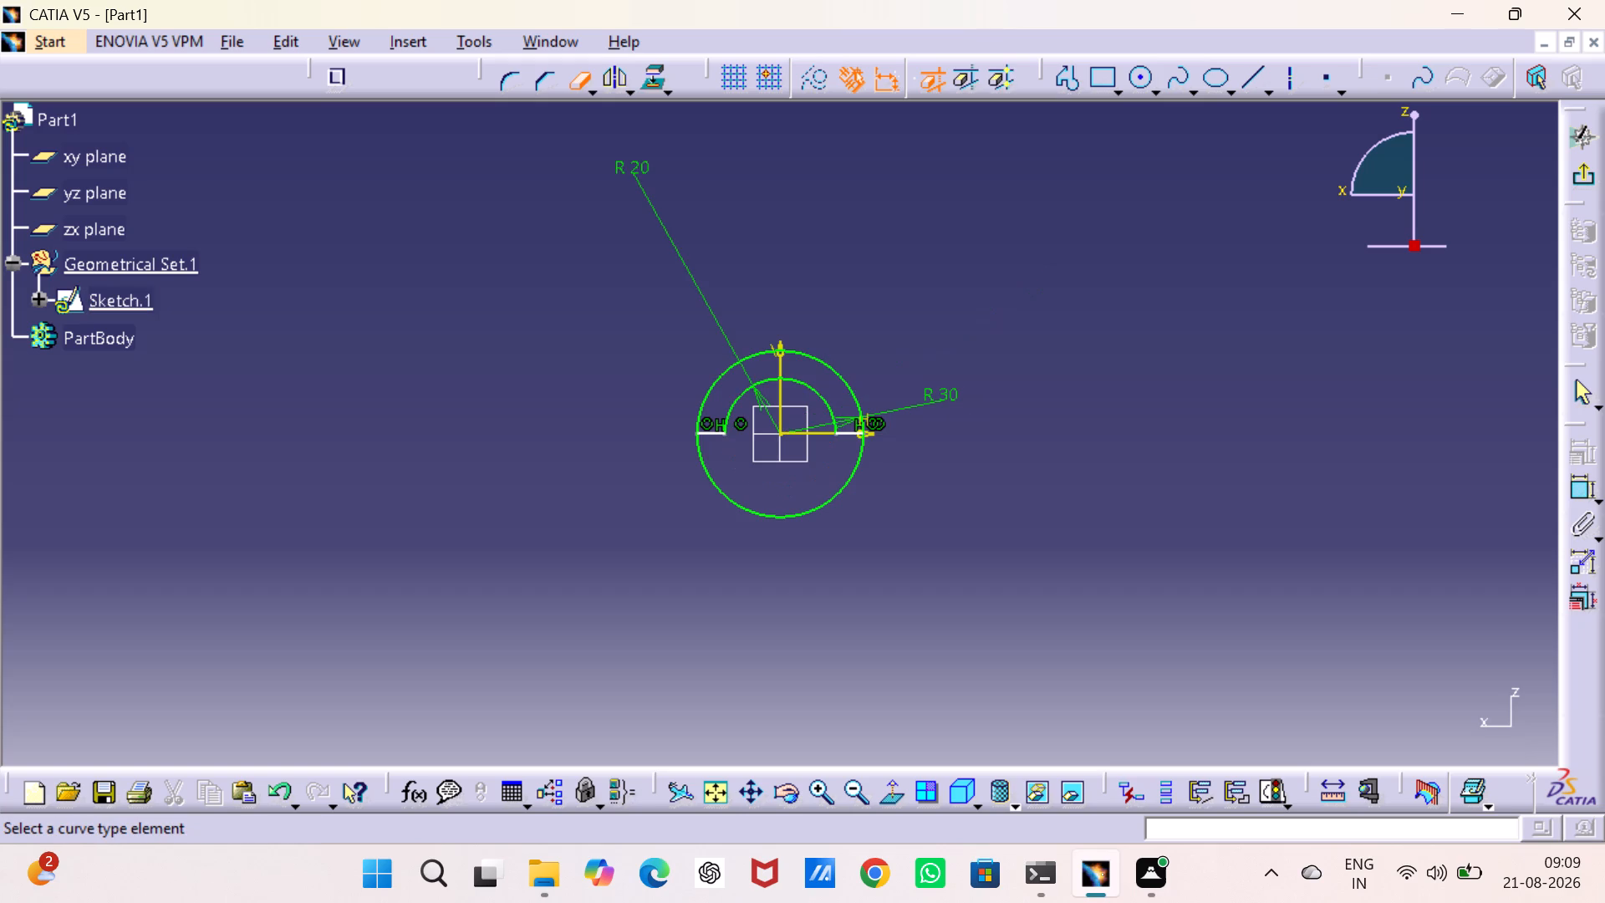
pyautogui.click(781, 517)
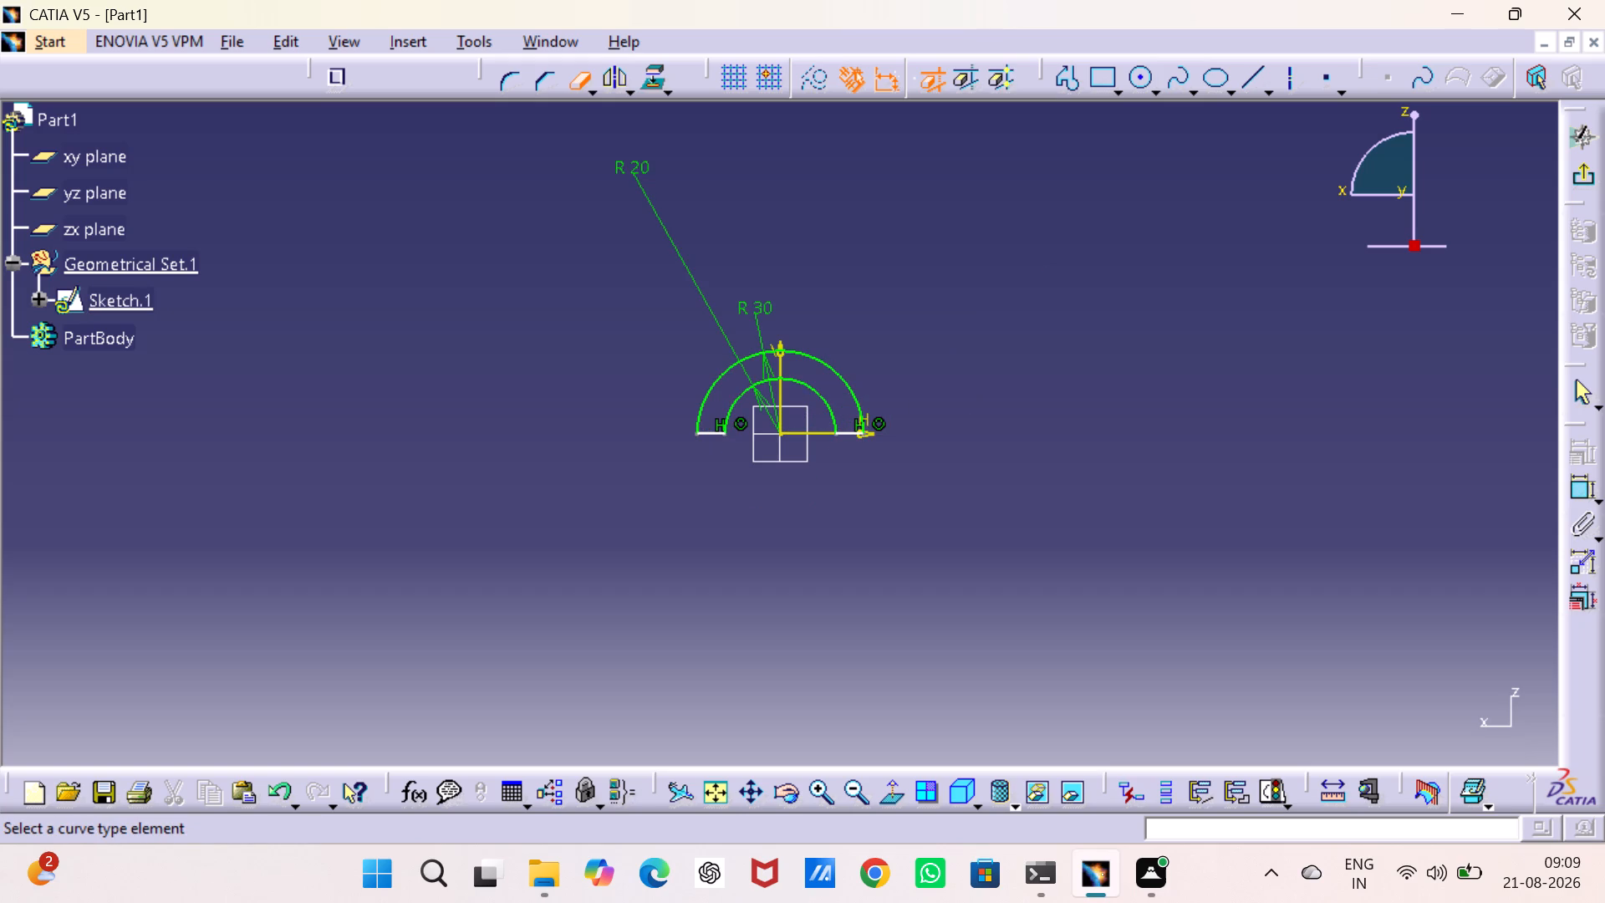
# Quick Trim the short horizontal line closing the half ring on the negative H side.
pyautogui.doubleClick(812, 784)
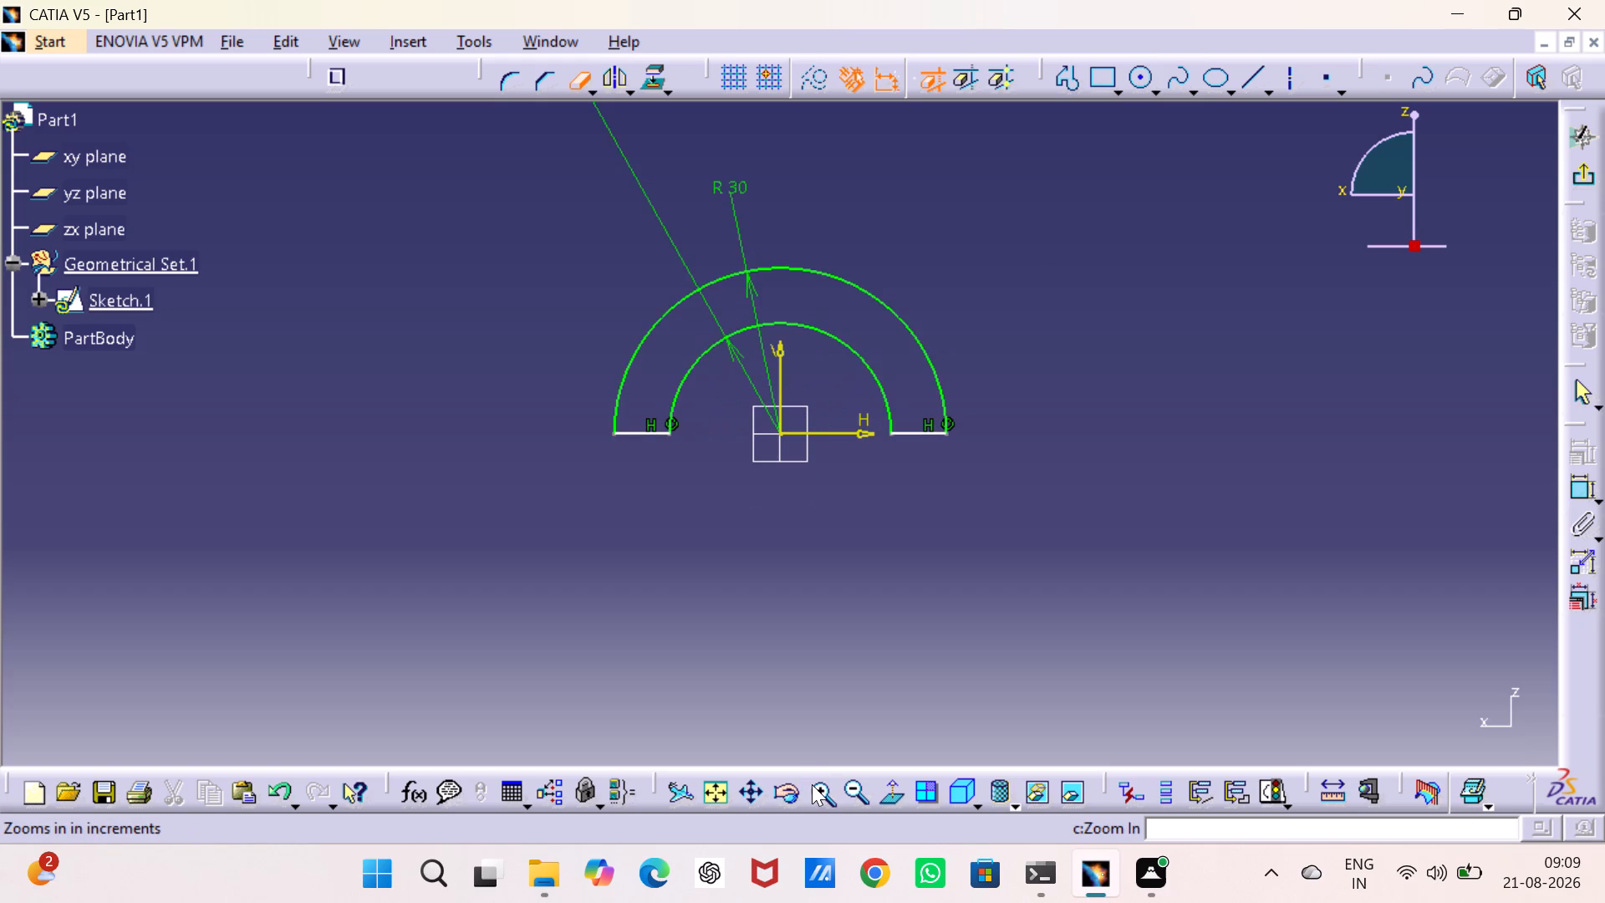
pyautogui.click(812, 784)
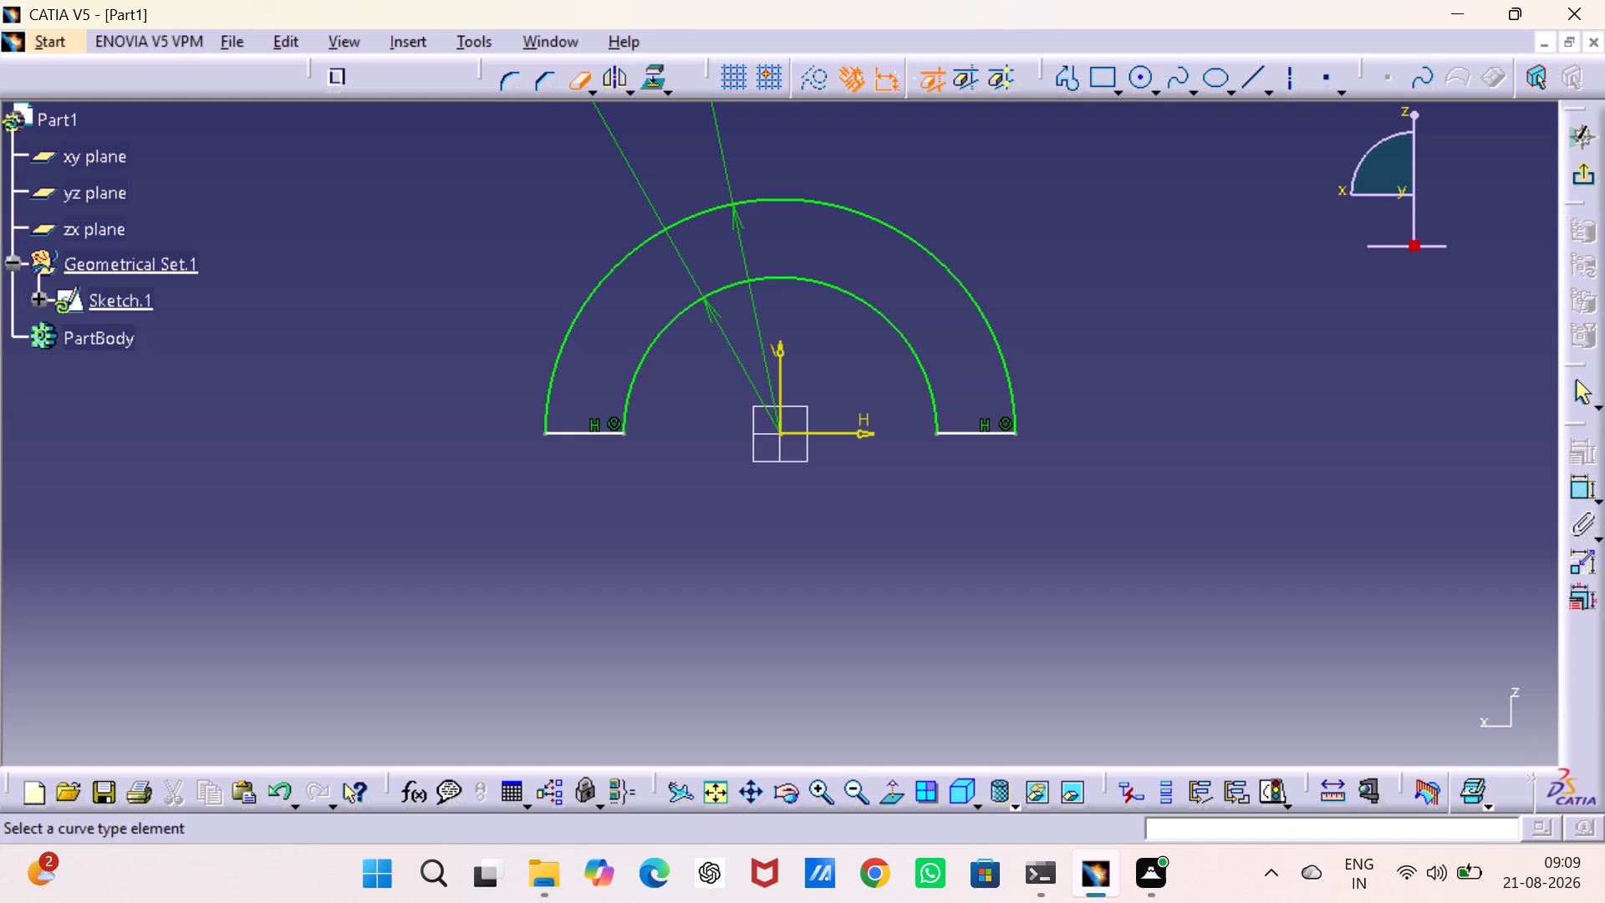
pyautogui.scroll(-2, 447, 426)
pyautogui.scroll(3, 447, 422)
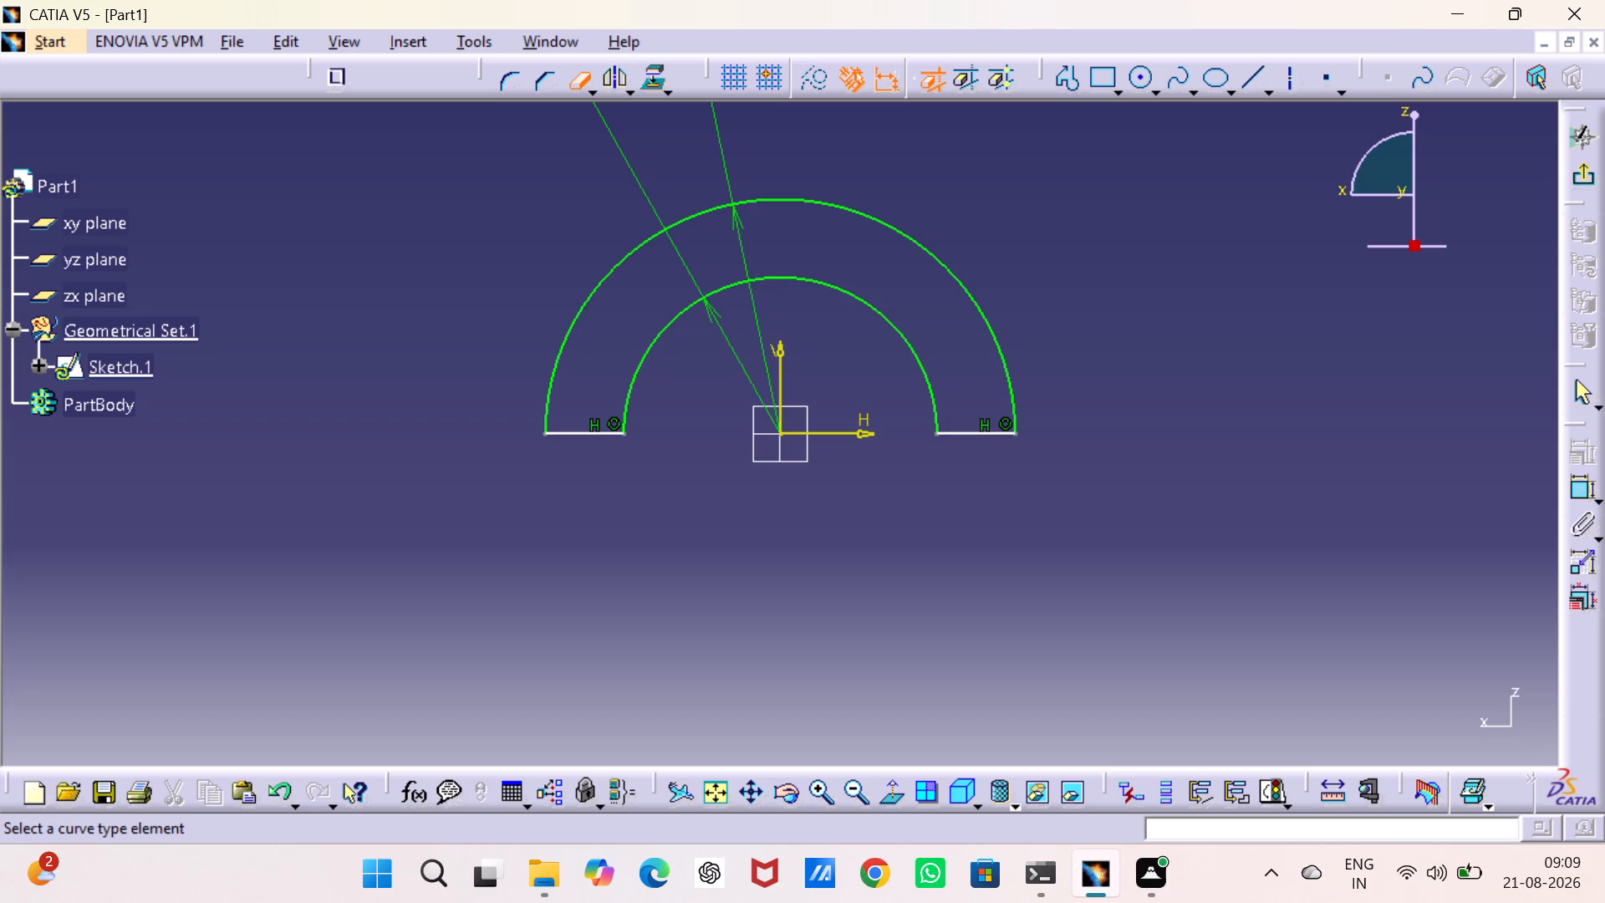
pyautogui.press('Escape')
pyautogui.click(574, 437)
# Undo the last trim to restore the short horizontal line closing the half ring on the negative H side.
pyautogui.hotkey('ctrl', 'z')
pyautogui.hotkey('ctrl', 'z')
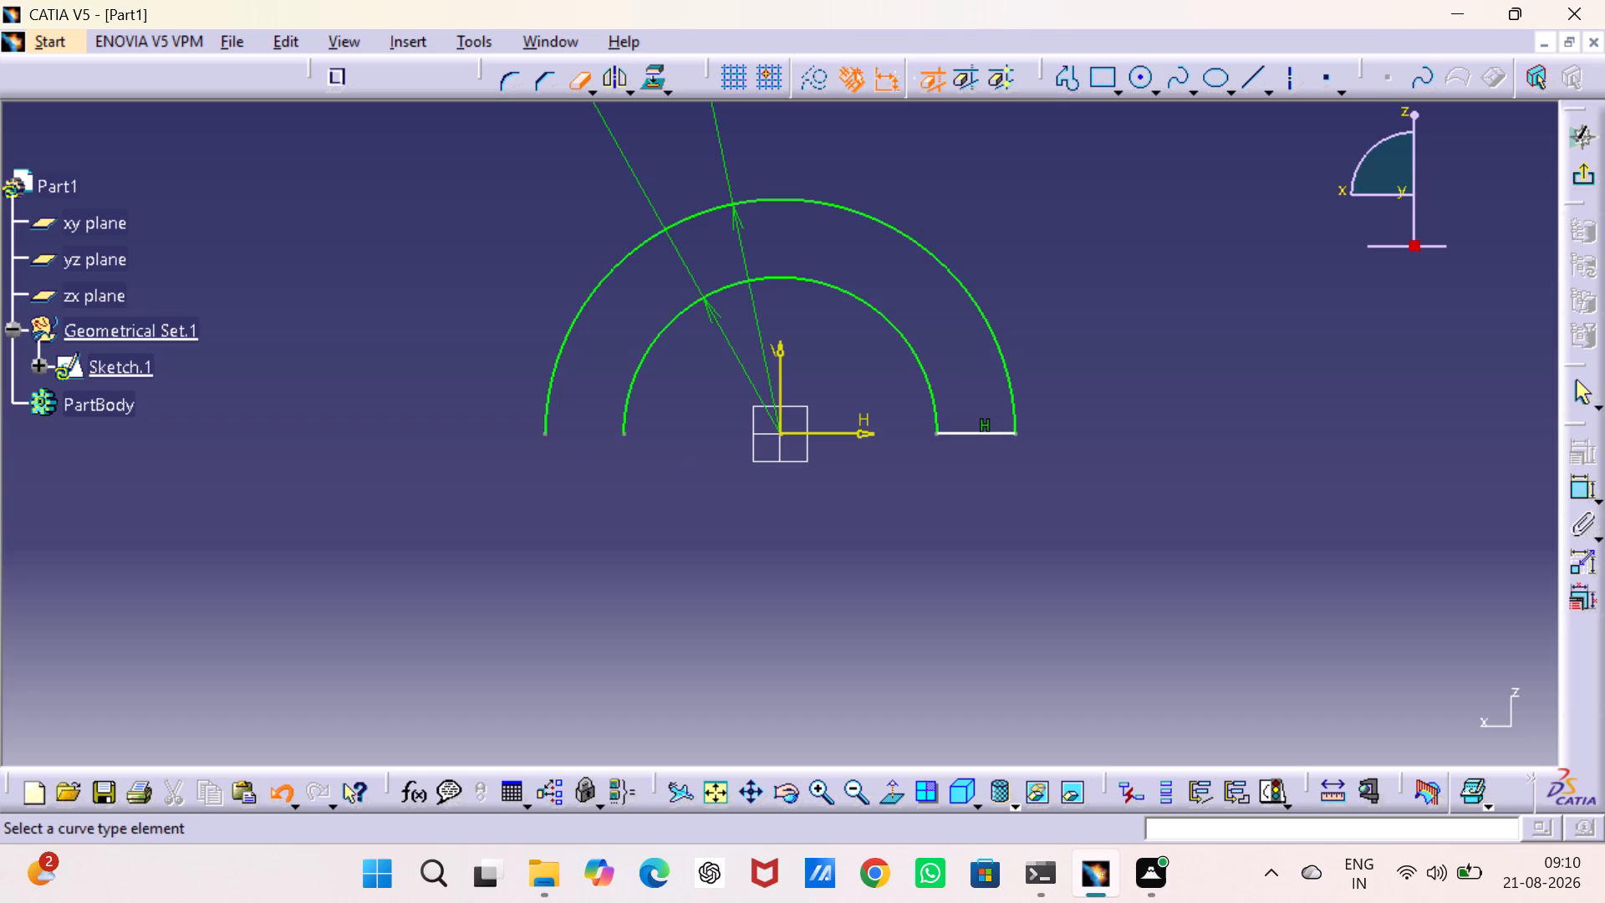
pyautogui.press('Escape')
pyautogui.press('Escape')
pyautogui.hotkey('ctrl', 'z')
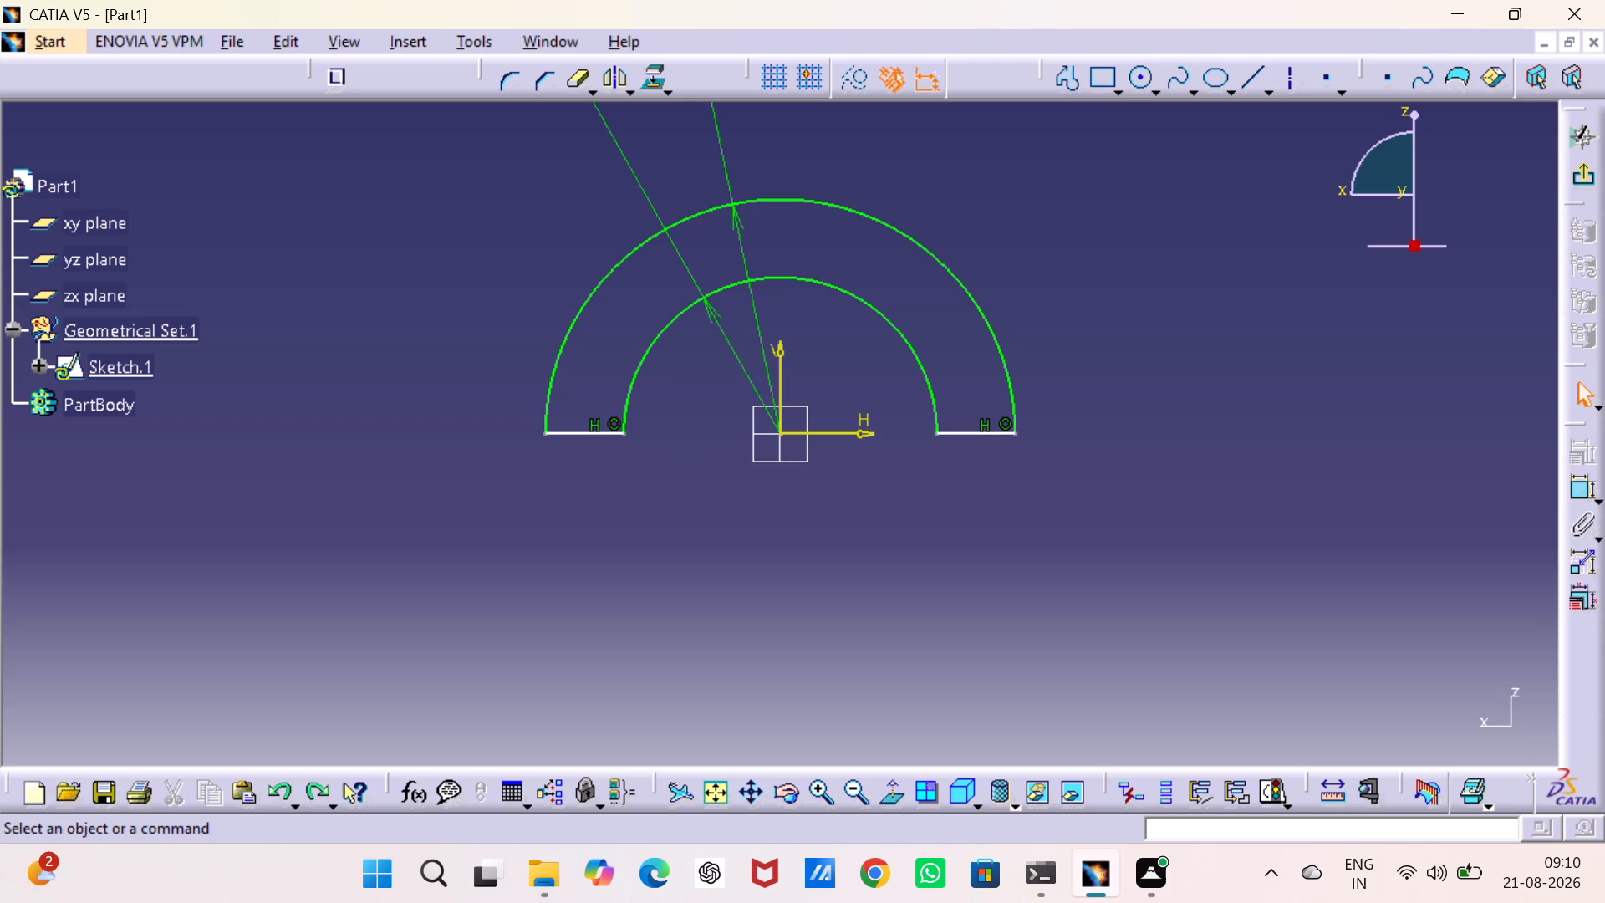
pyautogui.click(683, 512)
# Make the short horizontal line on the positive H side coincident with the sketch origin, and exit the sketch.
pyautogui.click(972, 436)
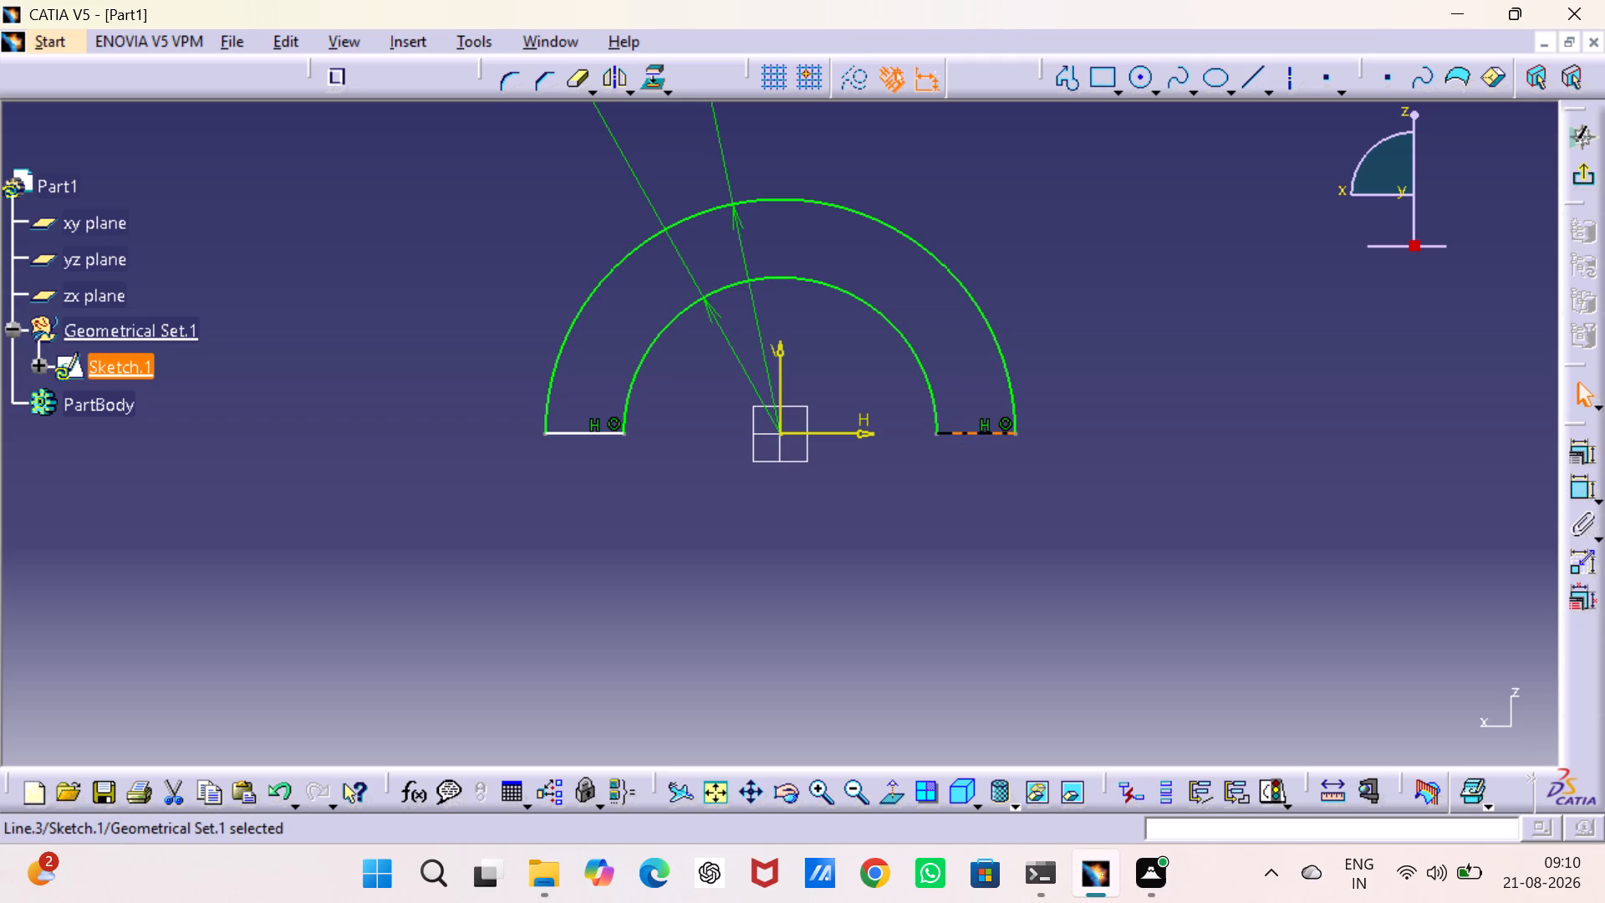
pyautogui.keyDown('ctrl'); pyautogui.click(780, 433); pyautogui.keyUp('ctrl')
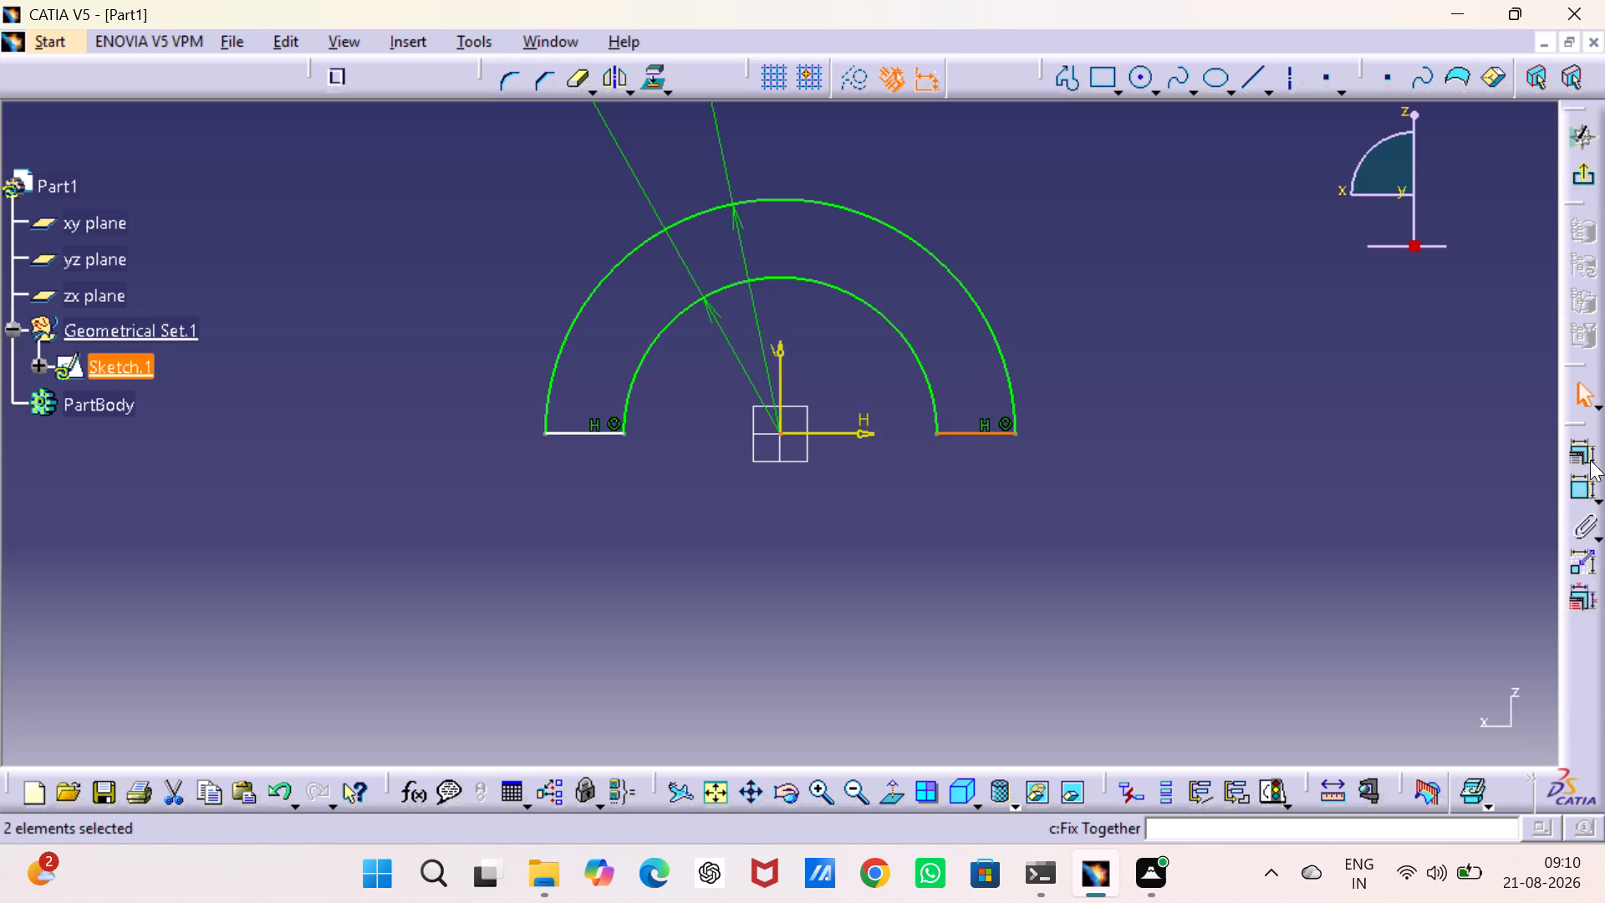
pyautogui.click(1584, 447)
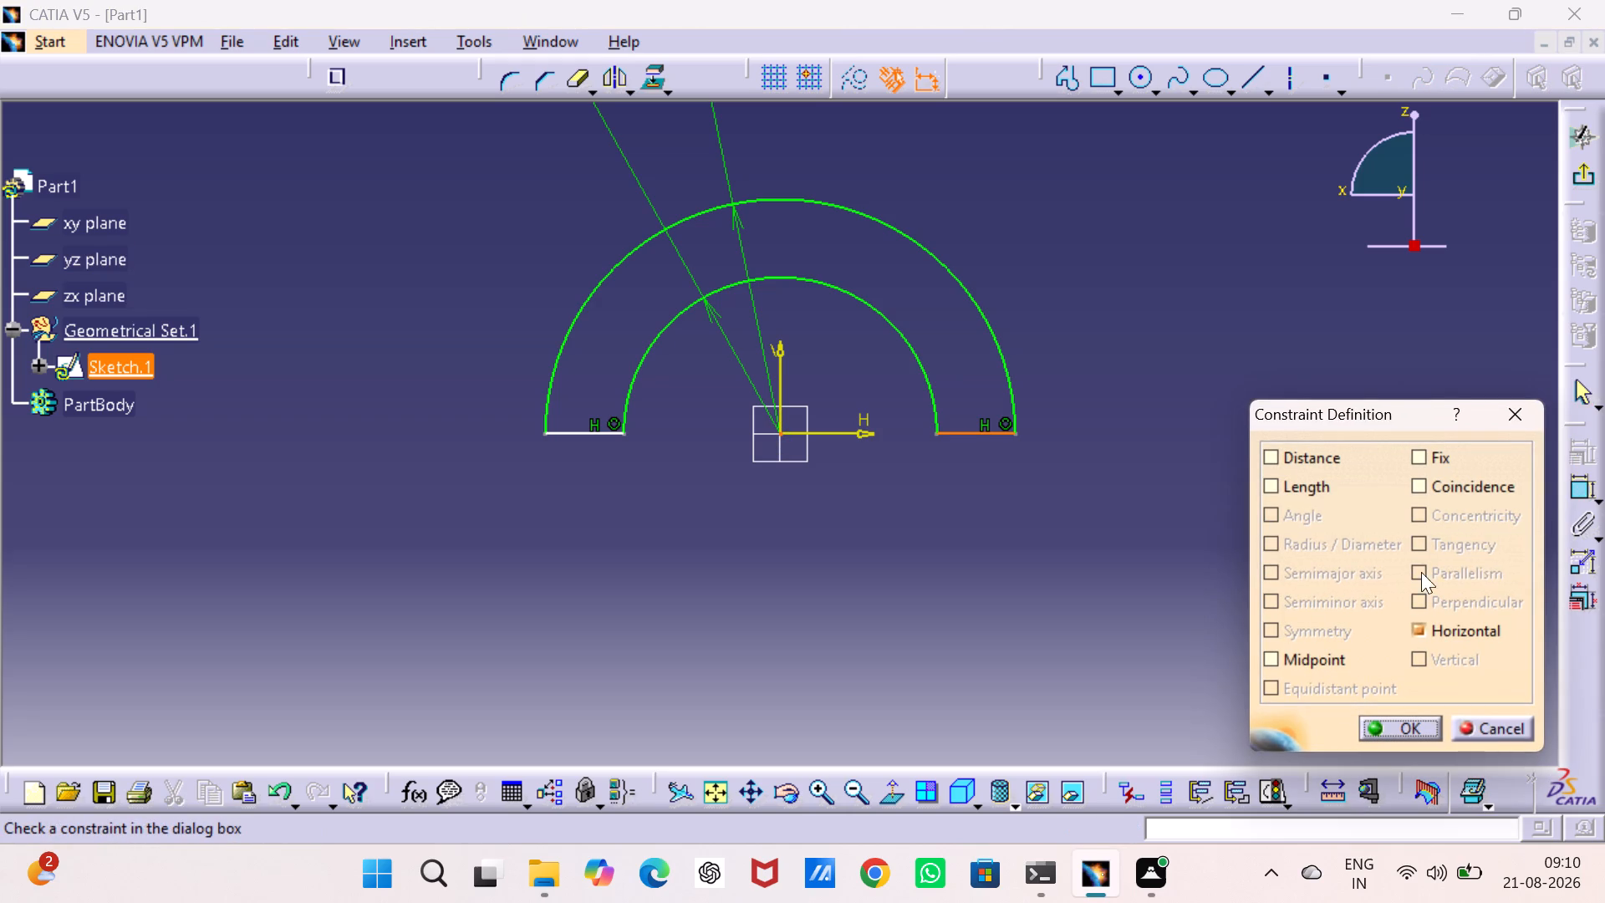
pyautogui.click(1420, 482)
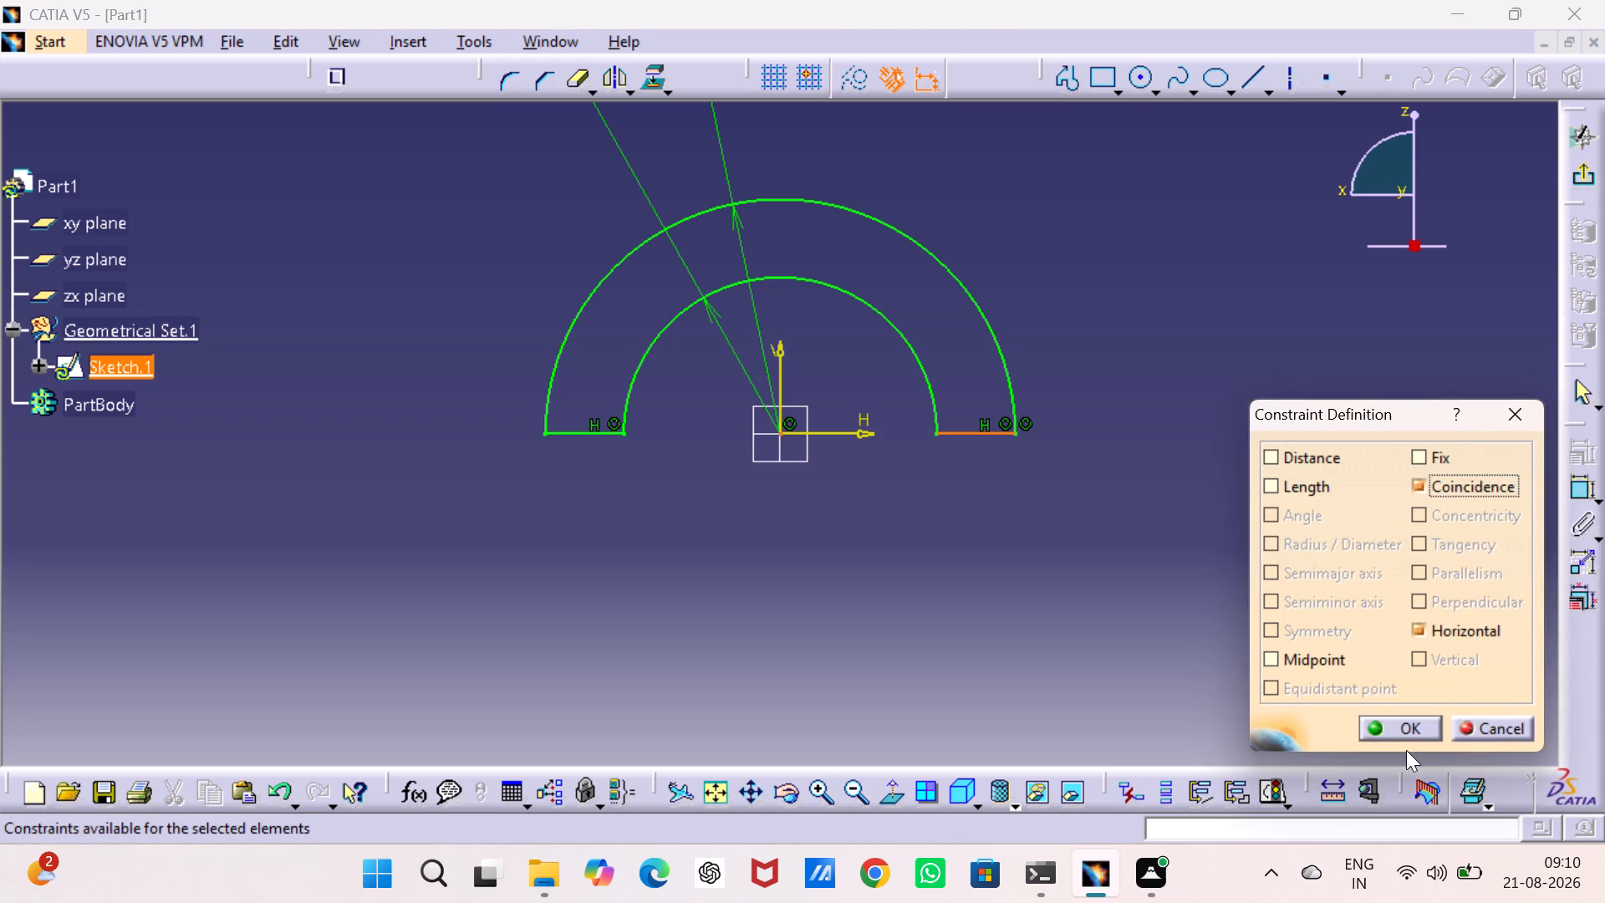
pyautogui.click(1400, 722)
pyautogui.click(1262, 566)
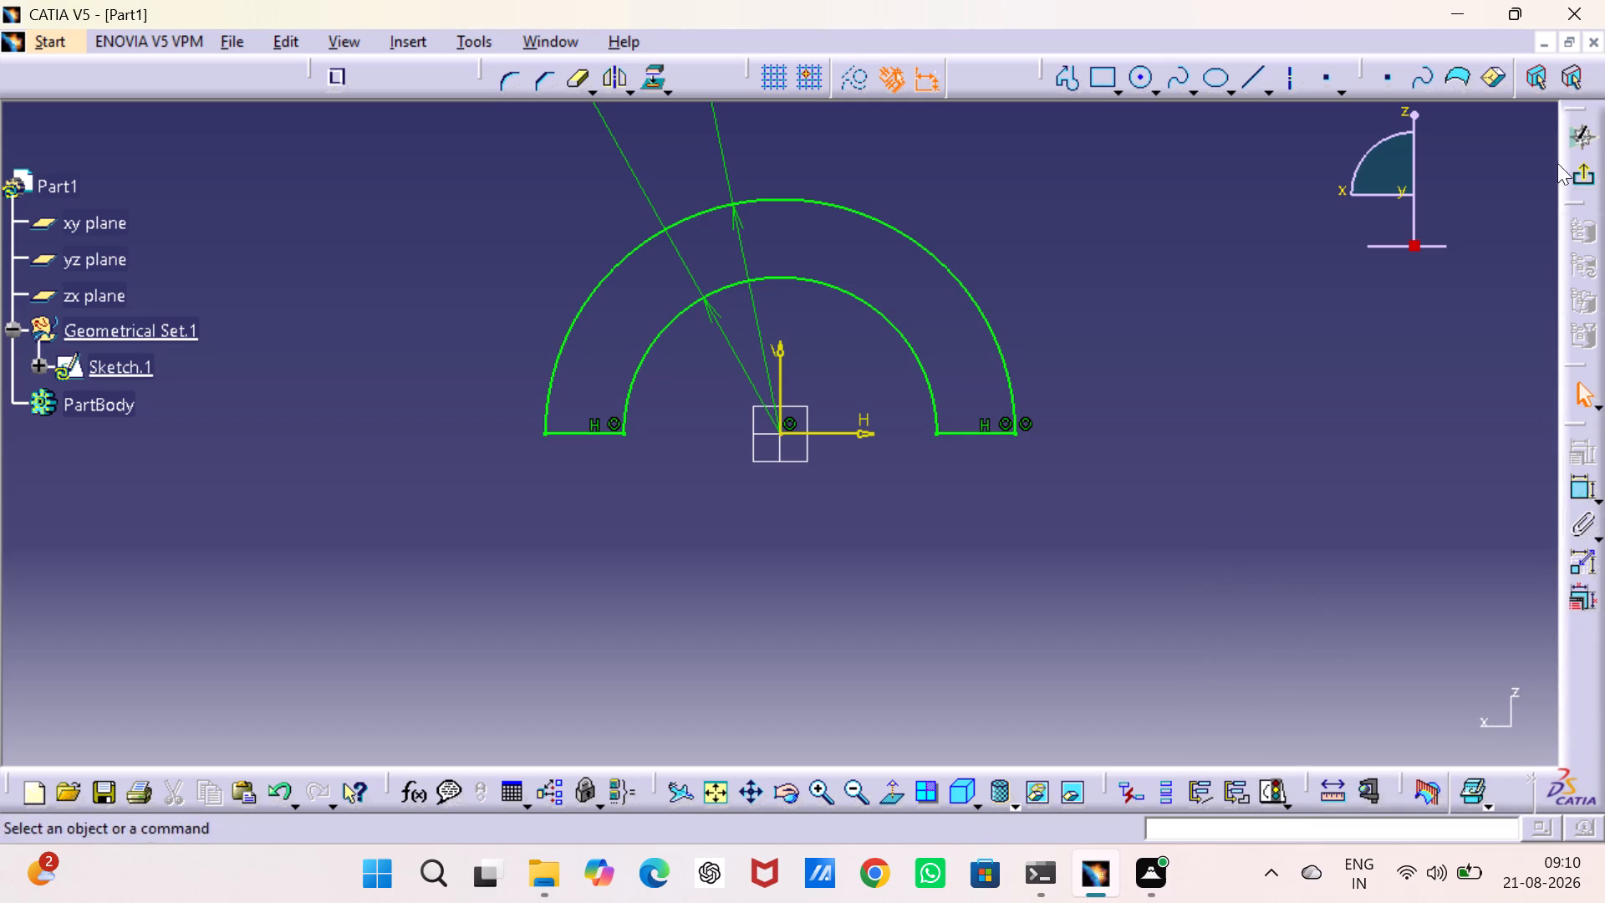
pyautogui.click(1572, 168)
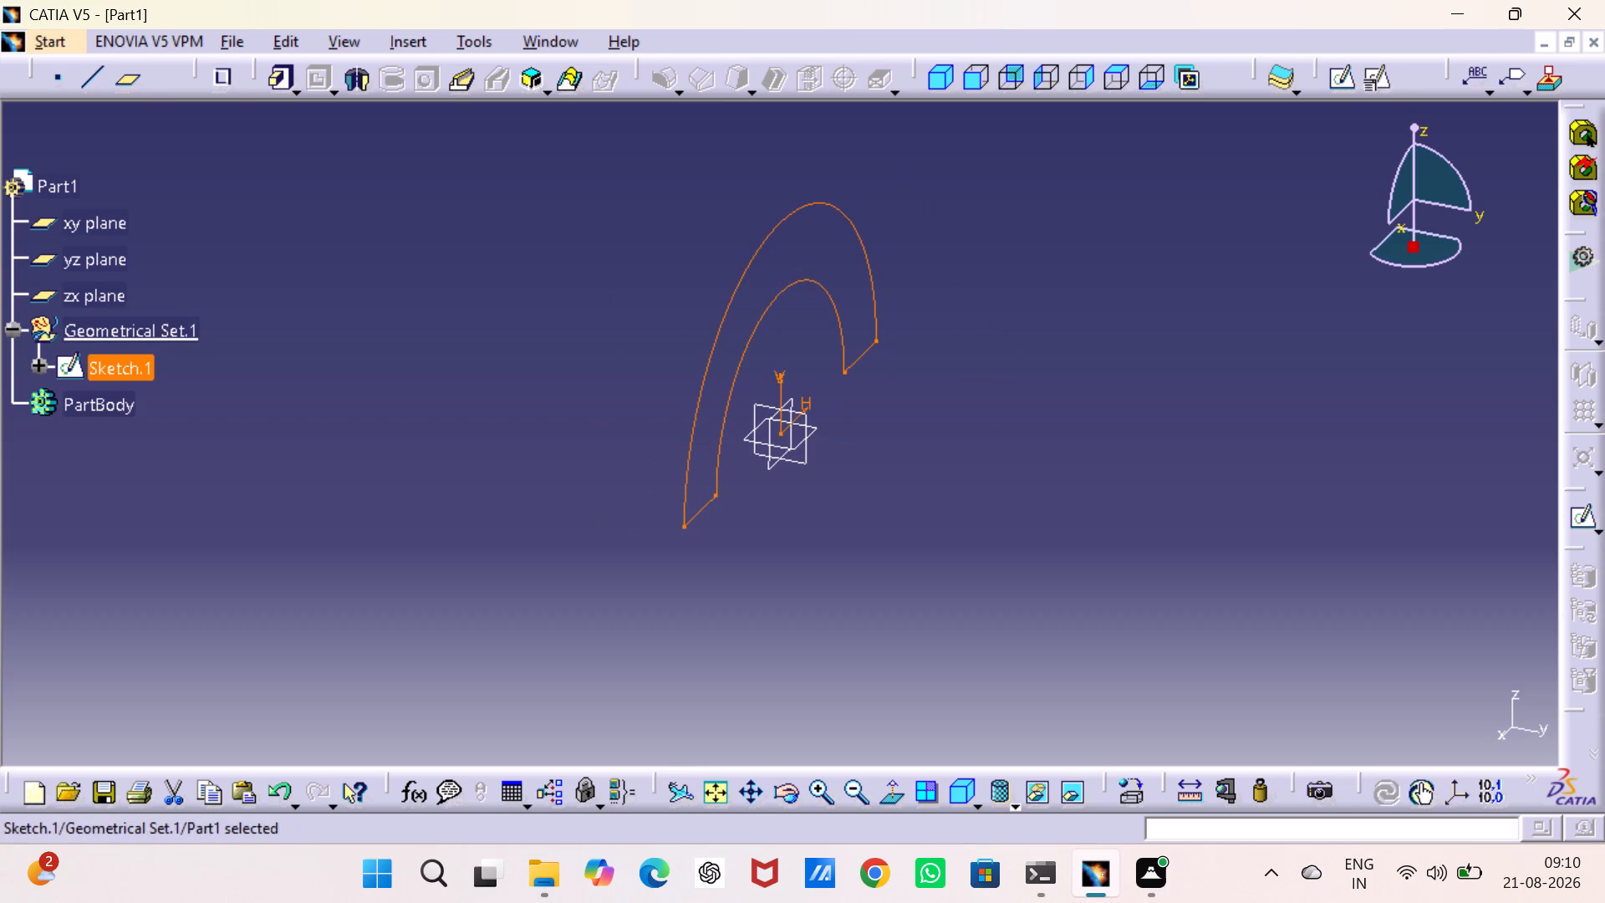
# Pad the half-ring sketch with a length of 30 mm and mirrored extent.
pyautogui.click(277, 76)
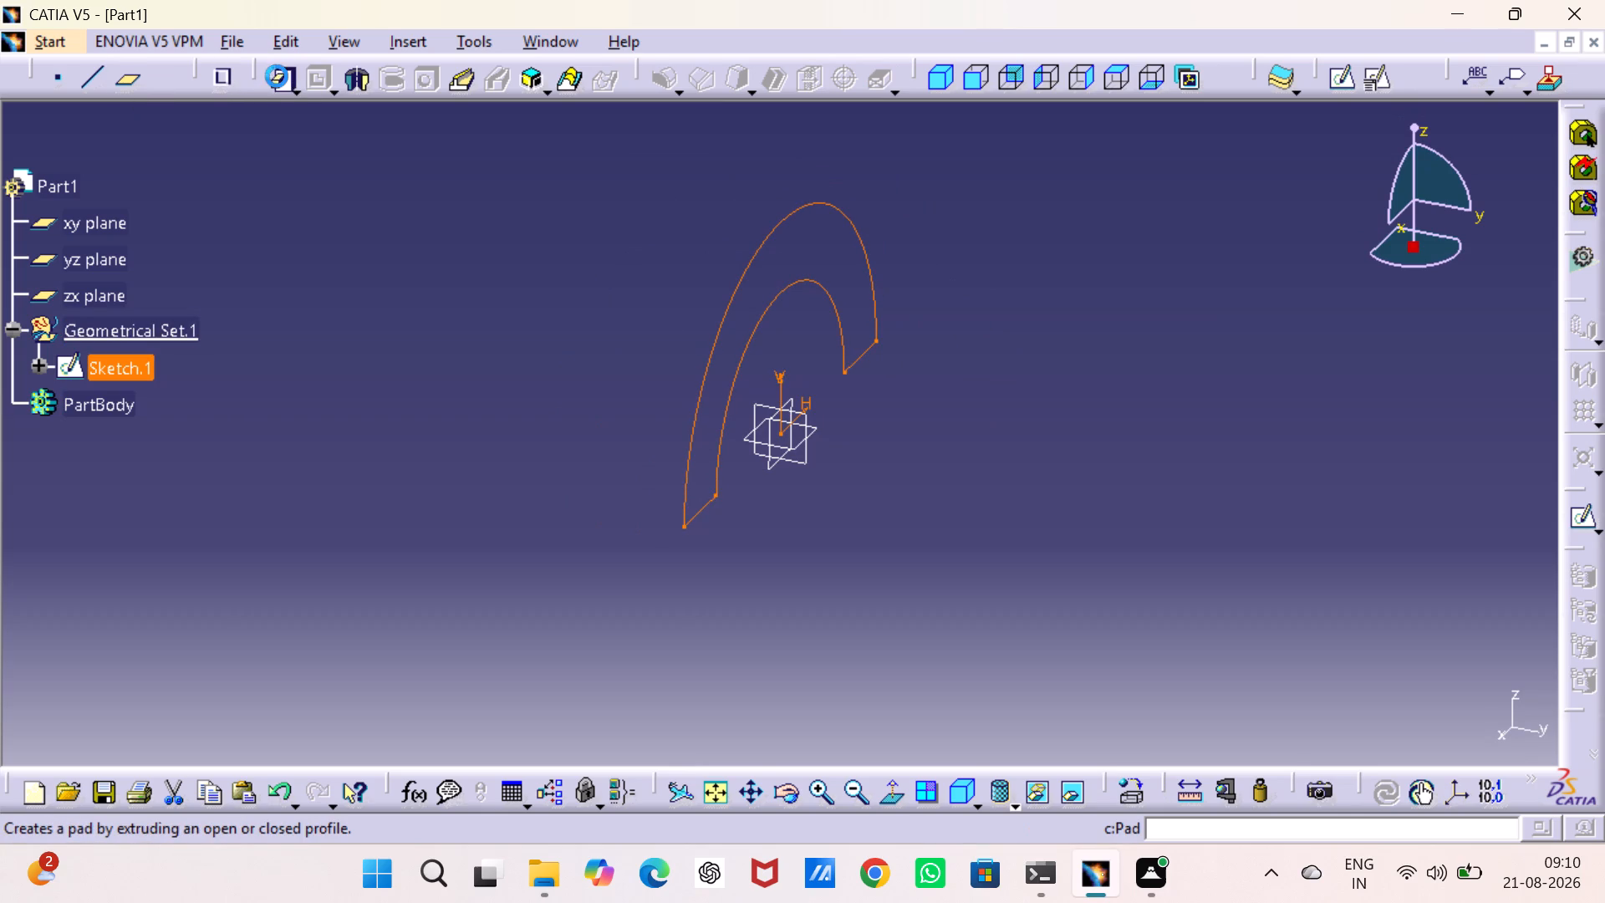
pyautogui.click(1006, 493)
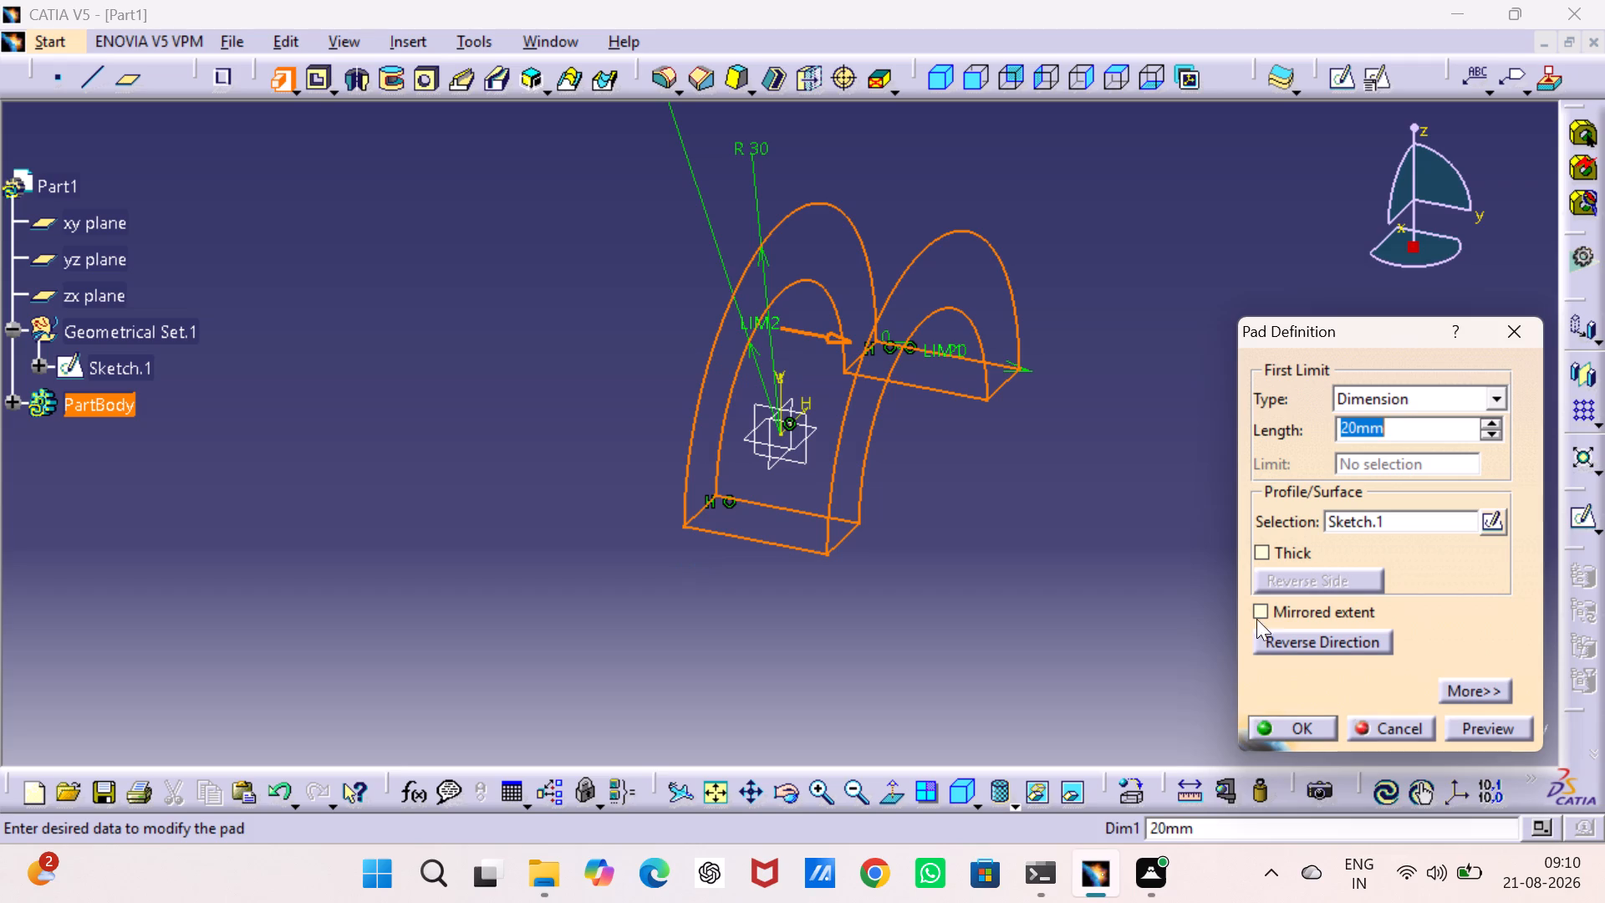
pyautogui.click(1259, 607)
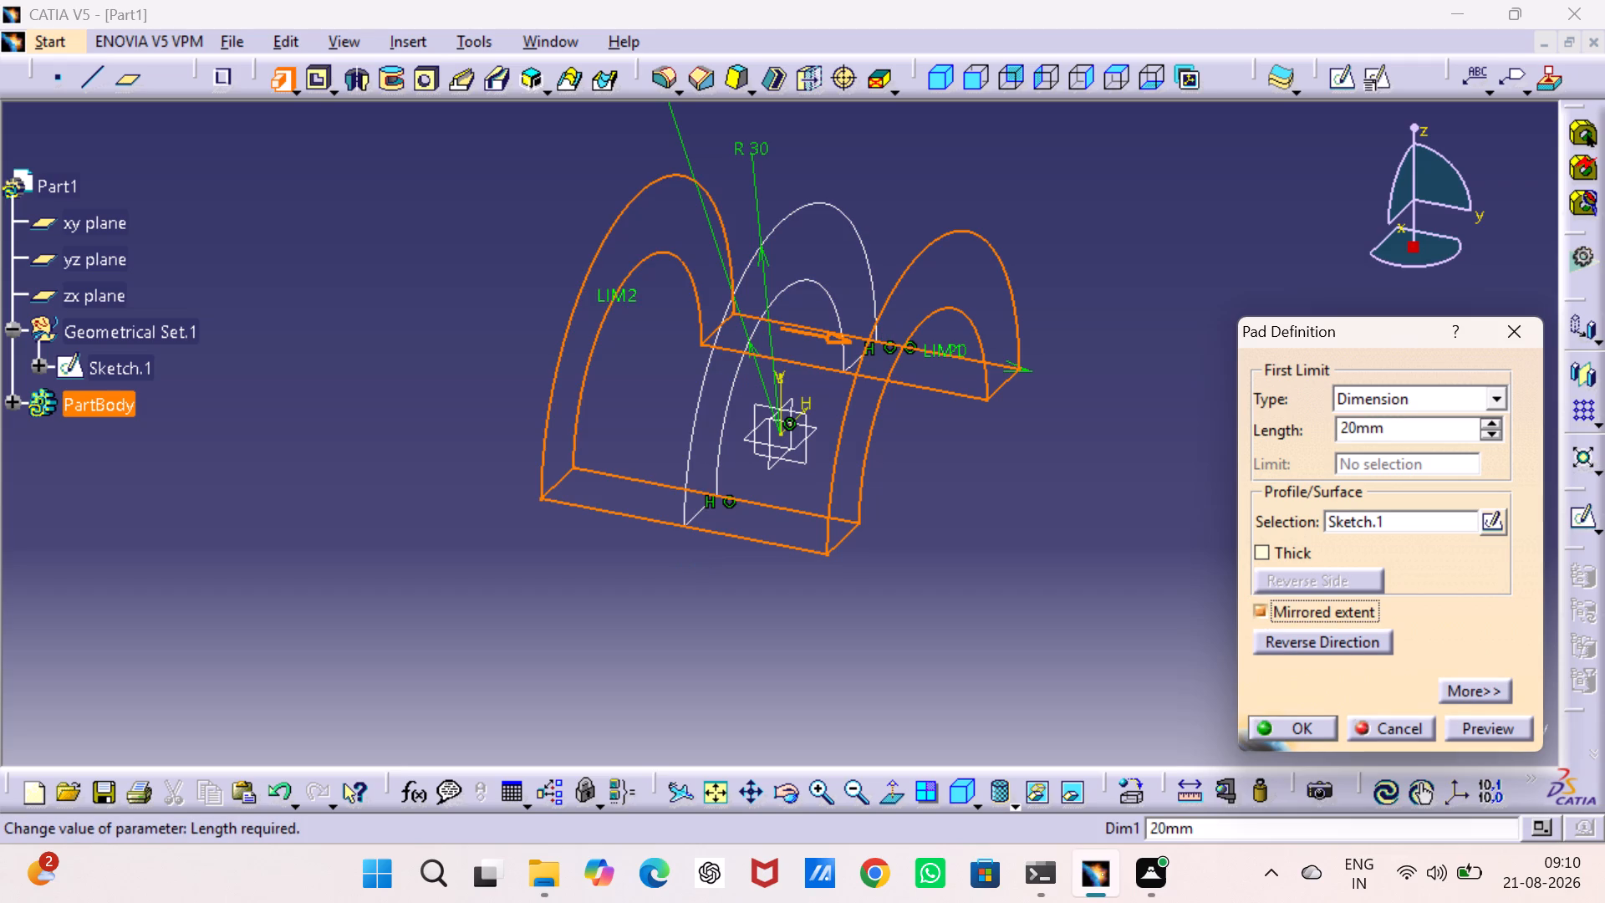
pyautogui.click(1486, 427)
pyautogui.click(1486, 427)
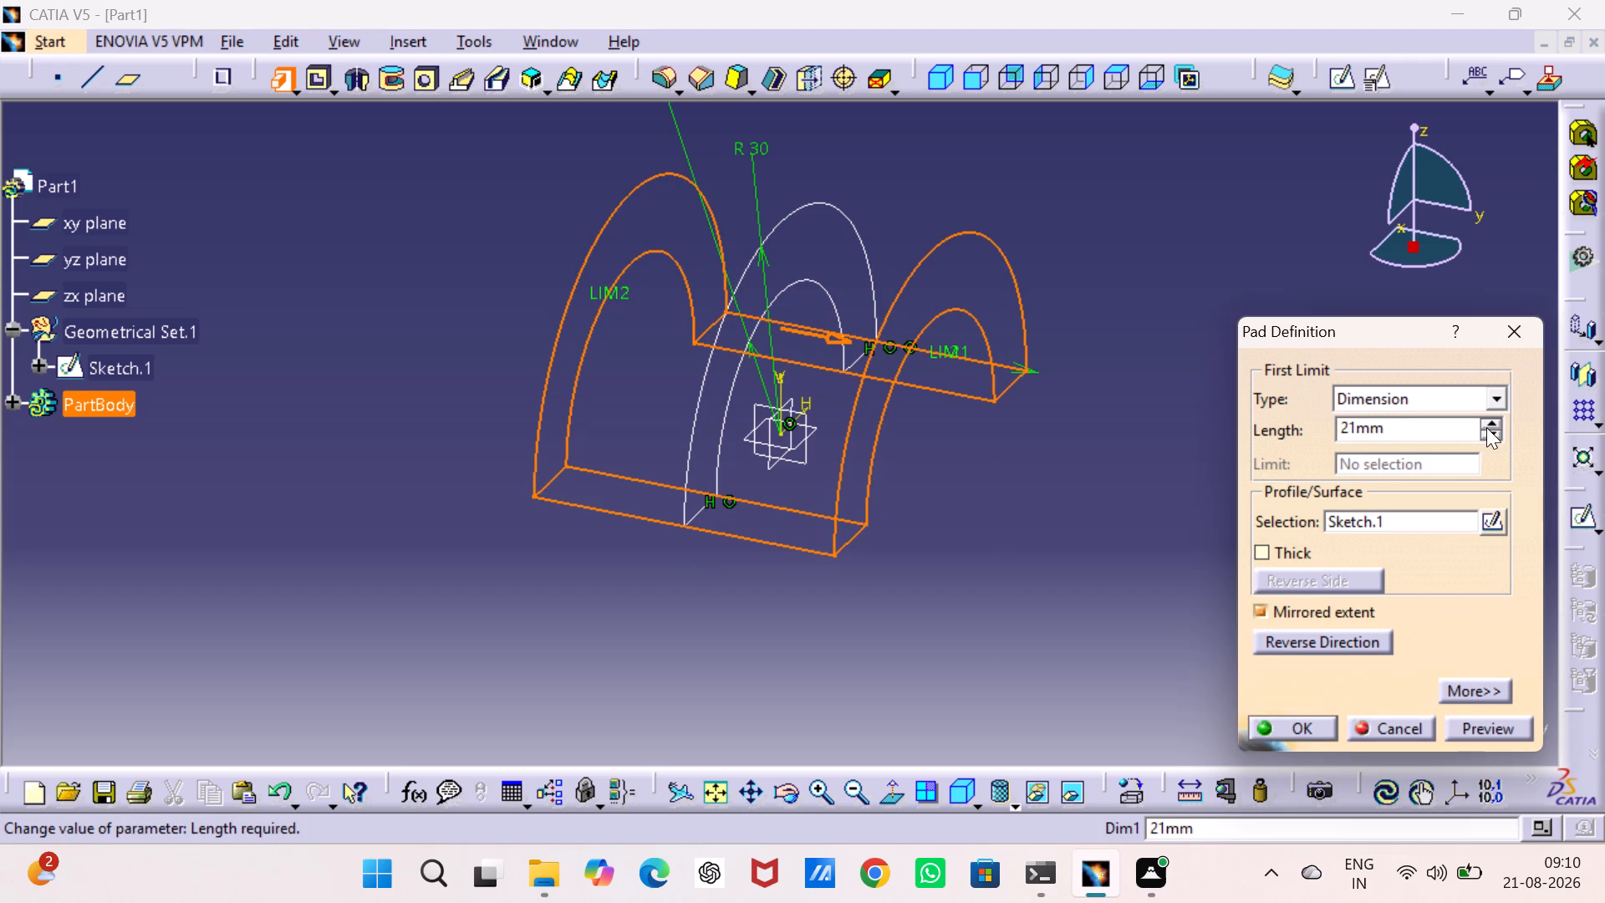
pyautogui.tripleClick(1487, 418)
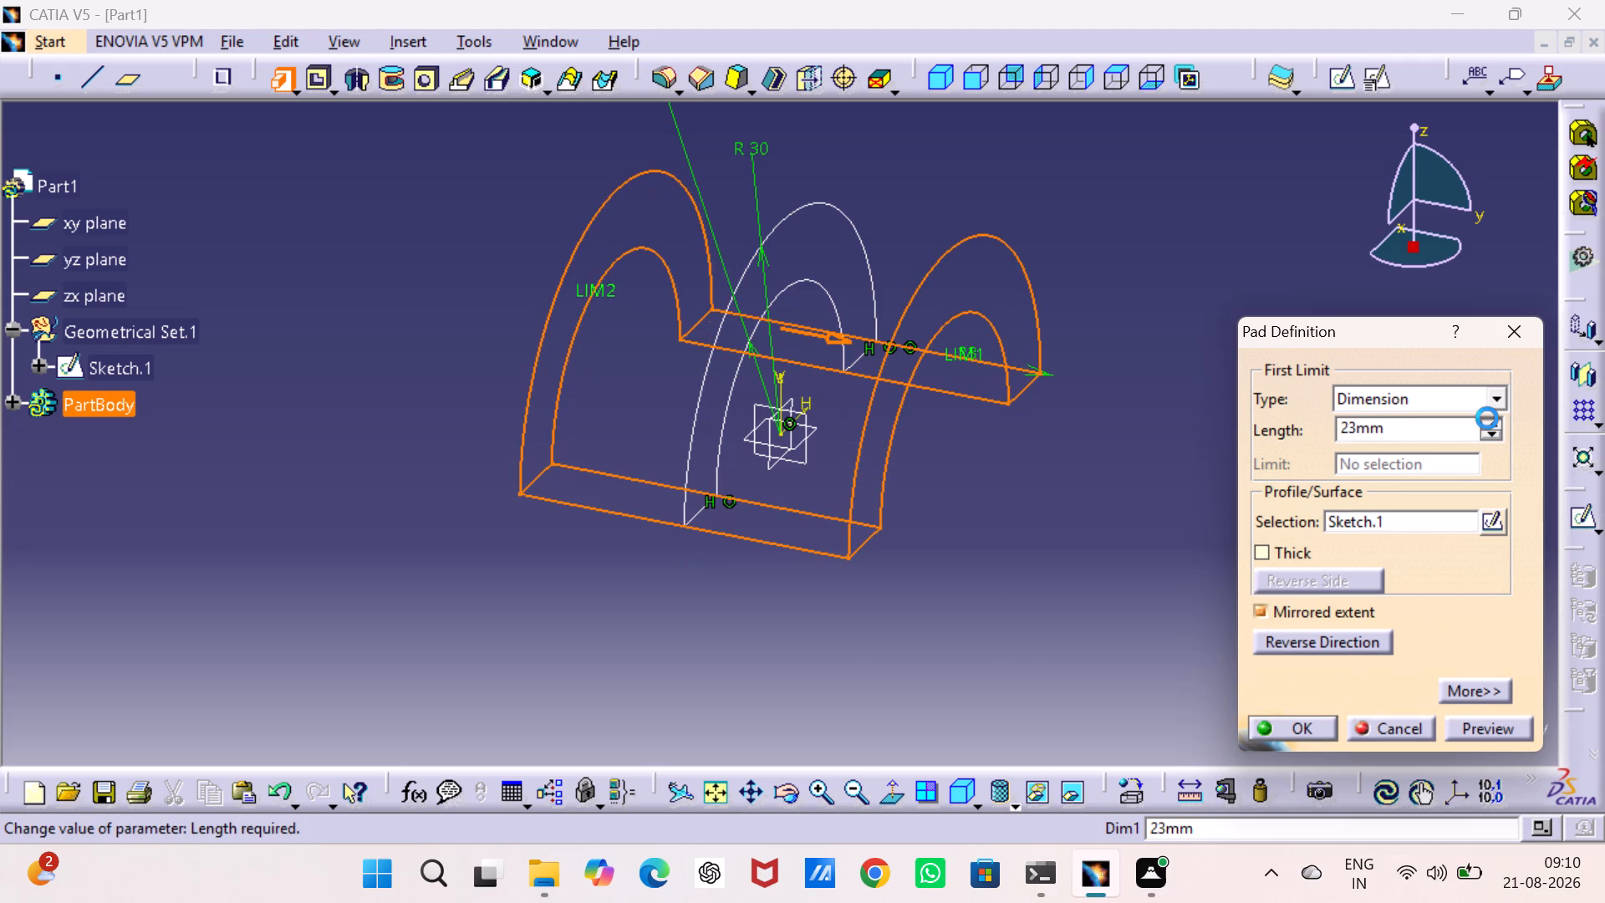
pyautogui.tripleClick(1487, 418)
pyautogui.tripleClick(1487, 417)
pyautogui.tripleClick(1487, 417)
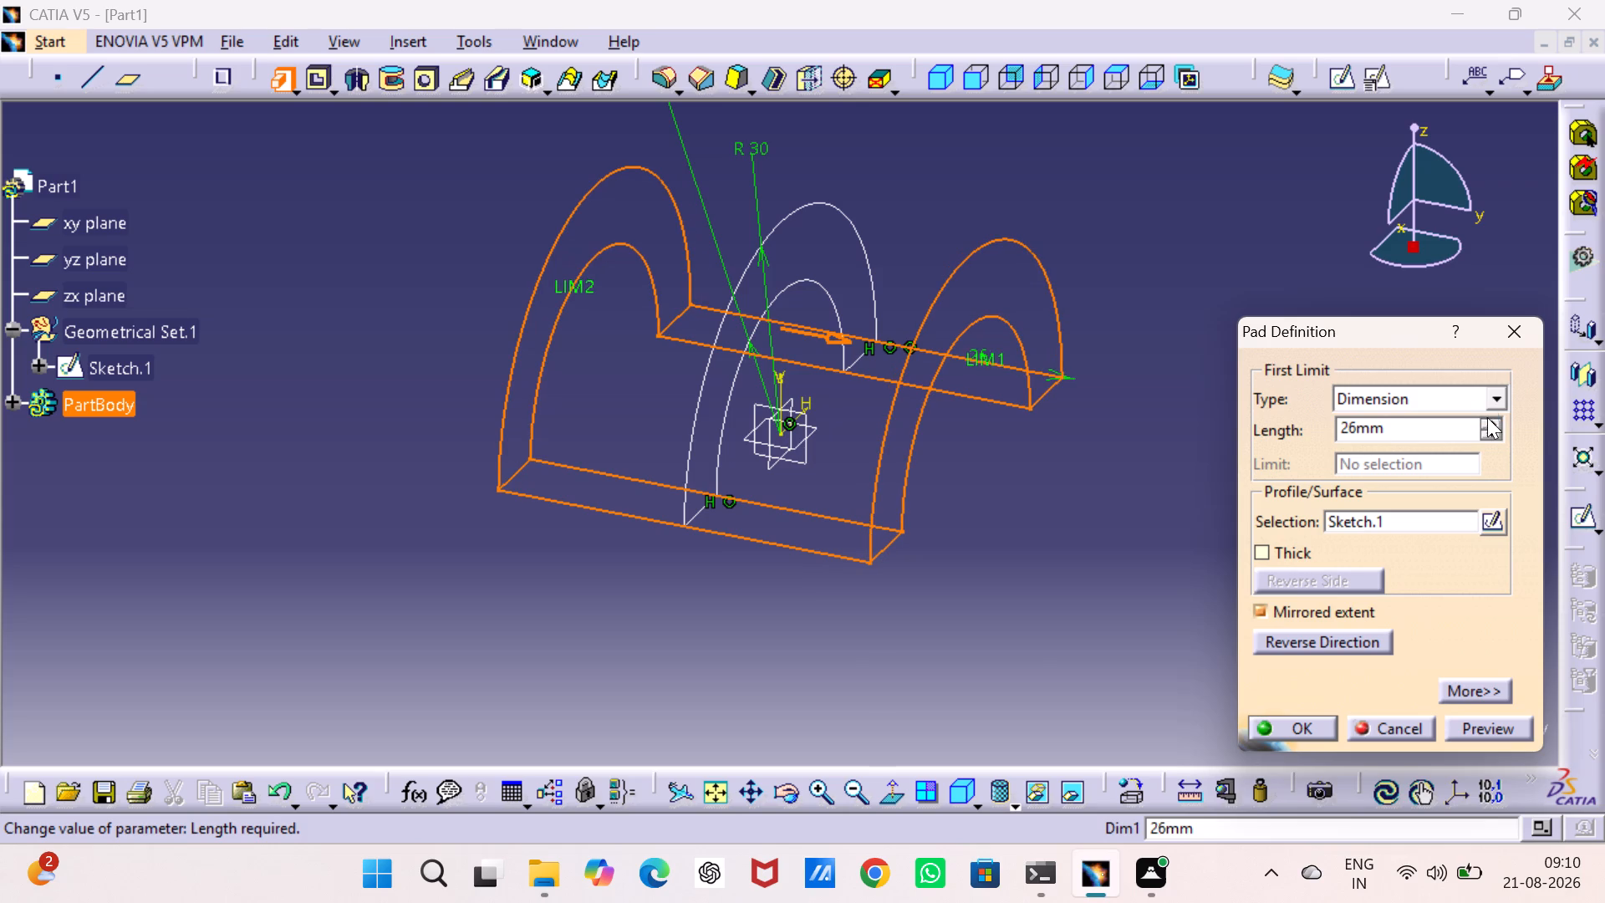
pyautogui.doubleClick(1487, 417)
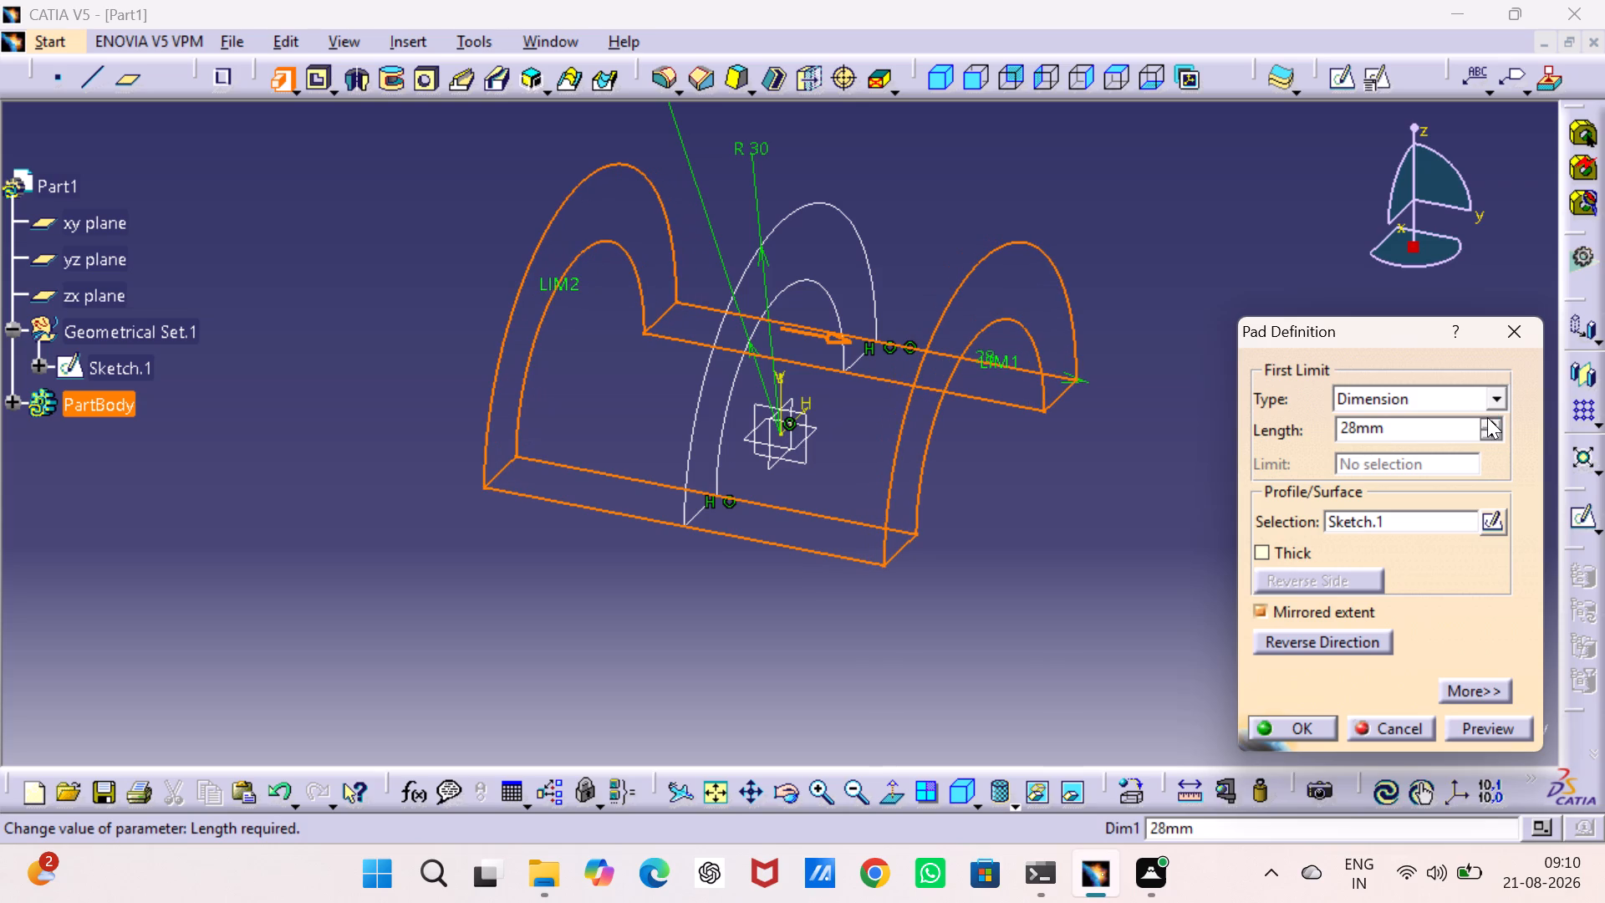
pyautogui.click(1487, 420)
pyautogui.click(1487, 420)
pyautogui.click(1487, 420)
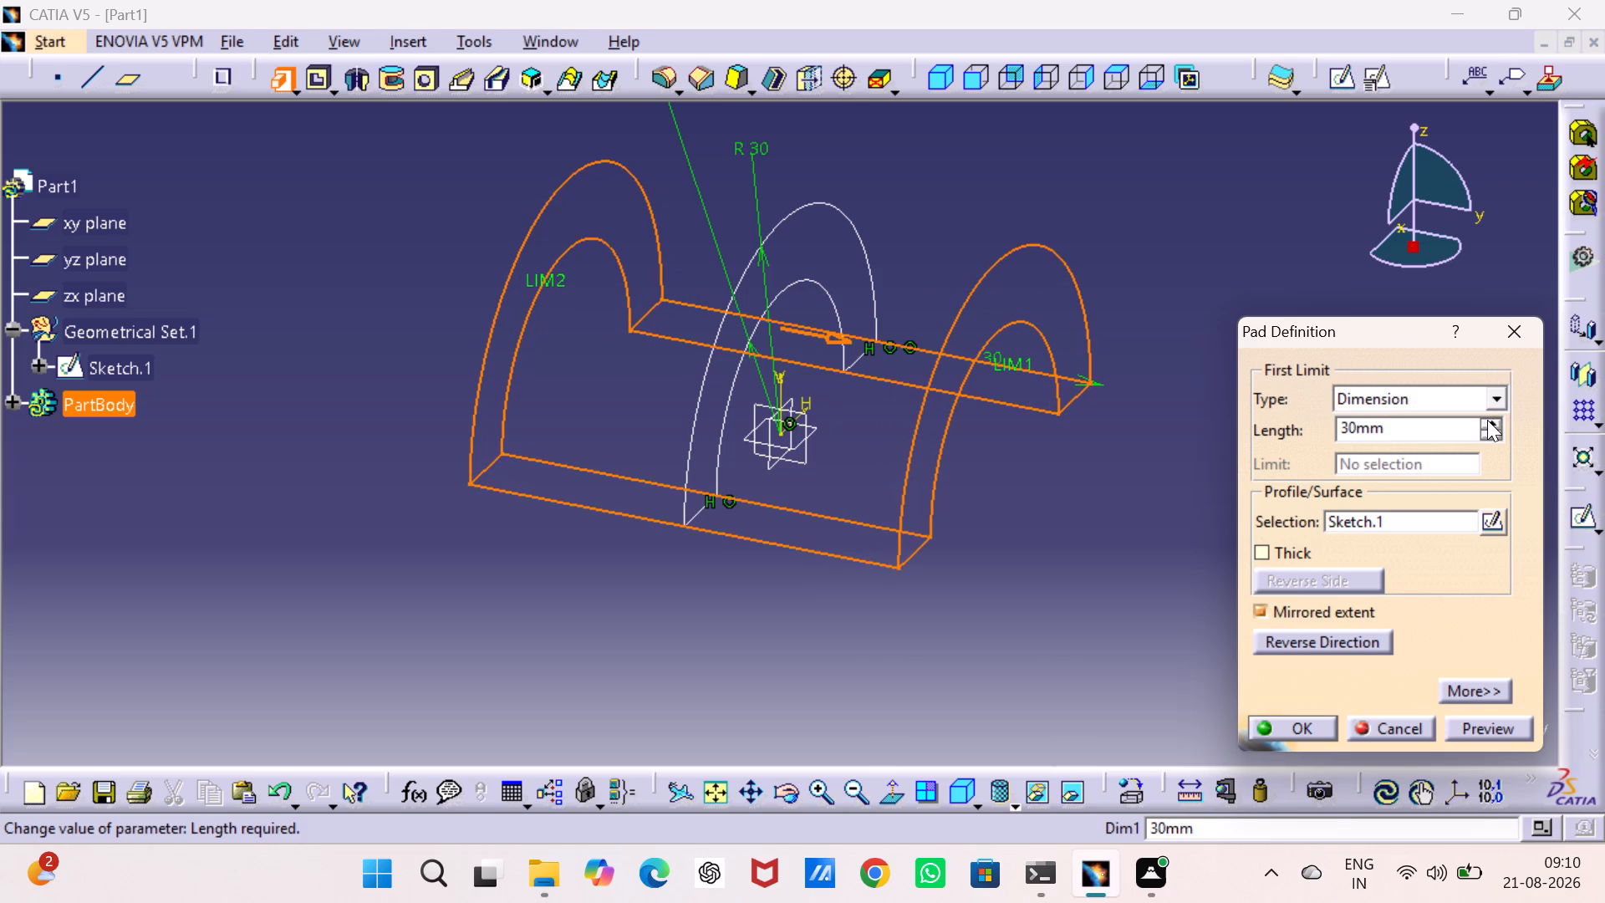
pyautogui.click(1306, 727)
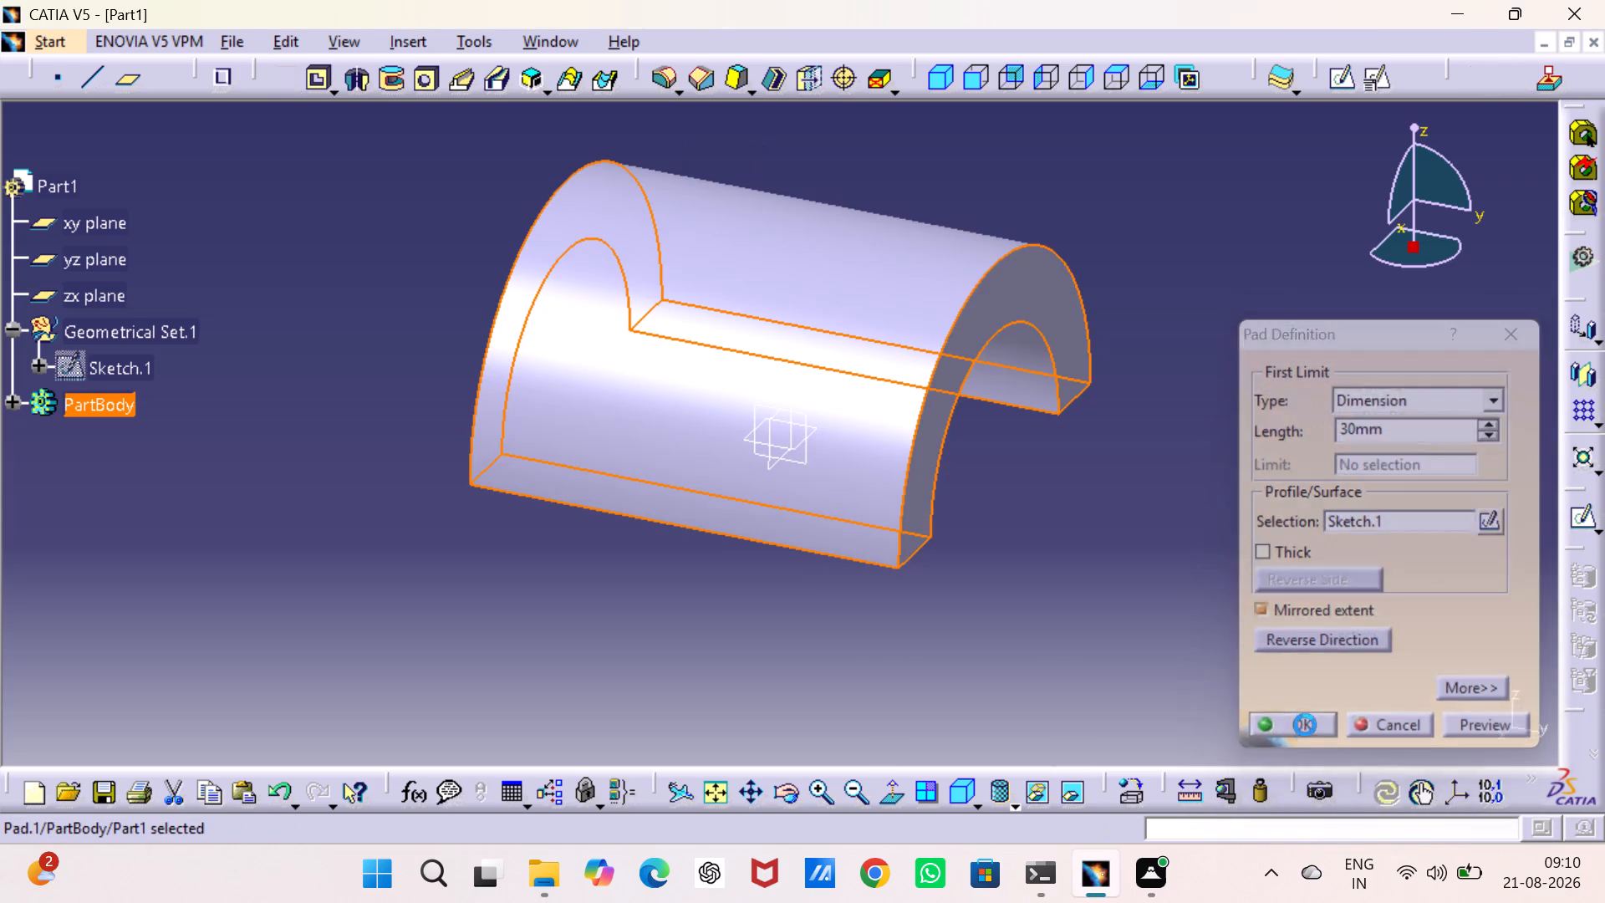
# Show the part in isometric view and open a new sketch on the zx plane.
pyautogui.click(945, 74)
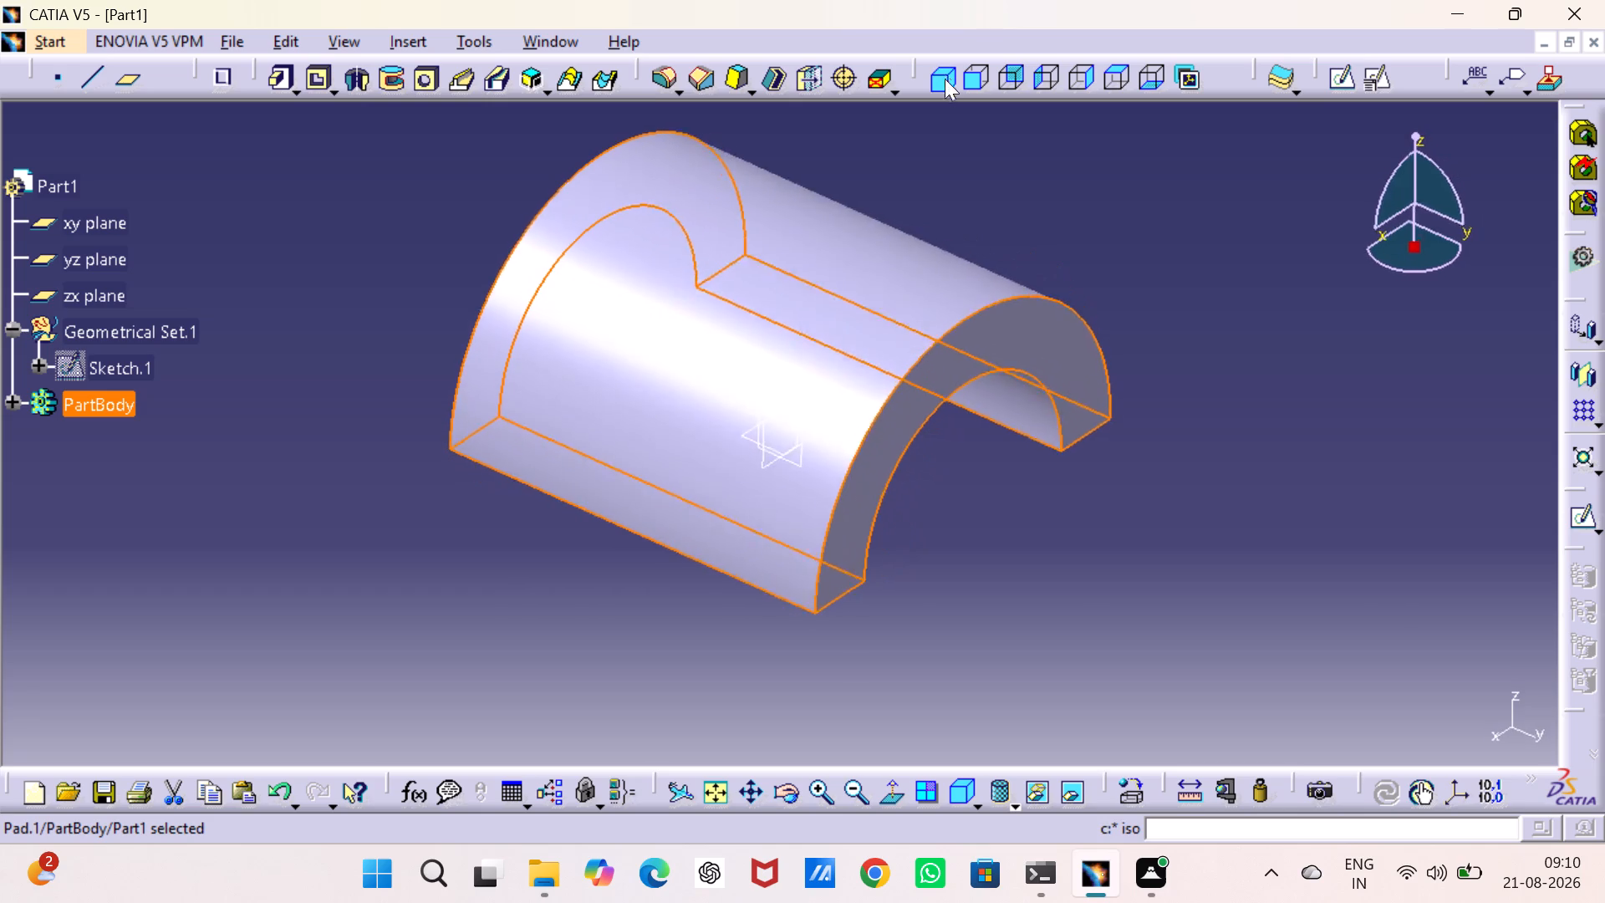
pyautogui.click(1240, 319)
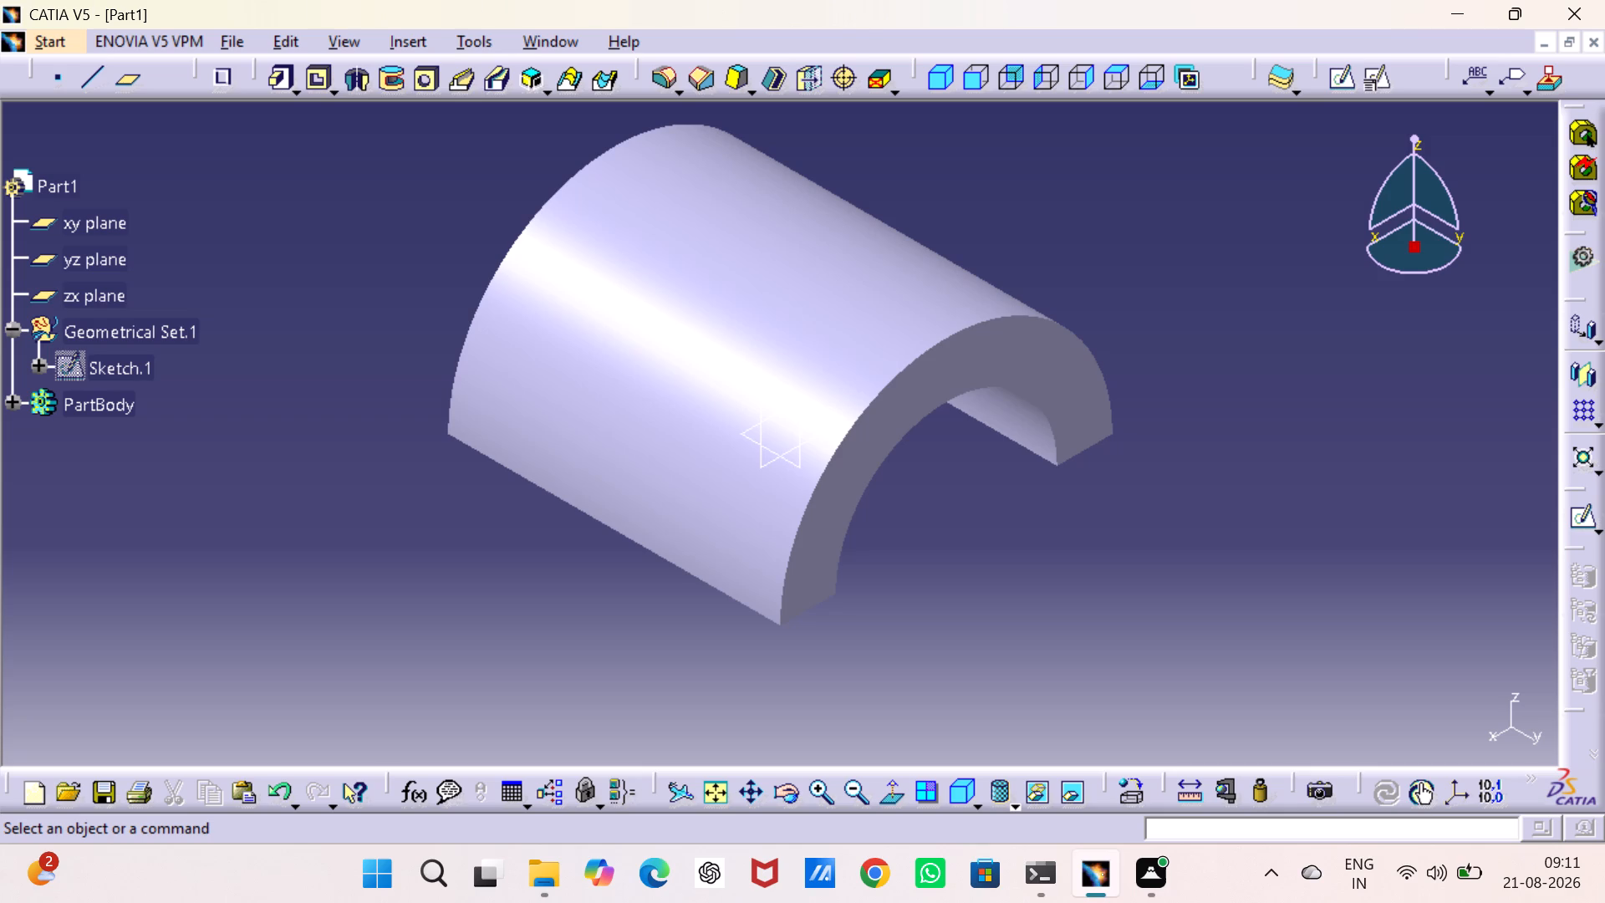
pyautogui.click(85, 300)
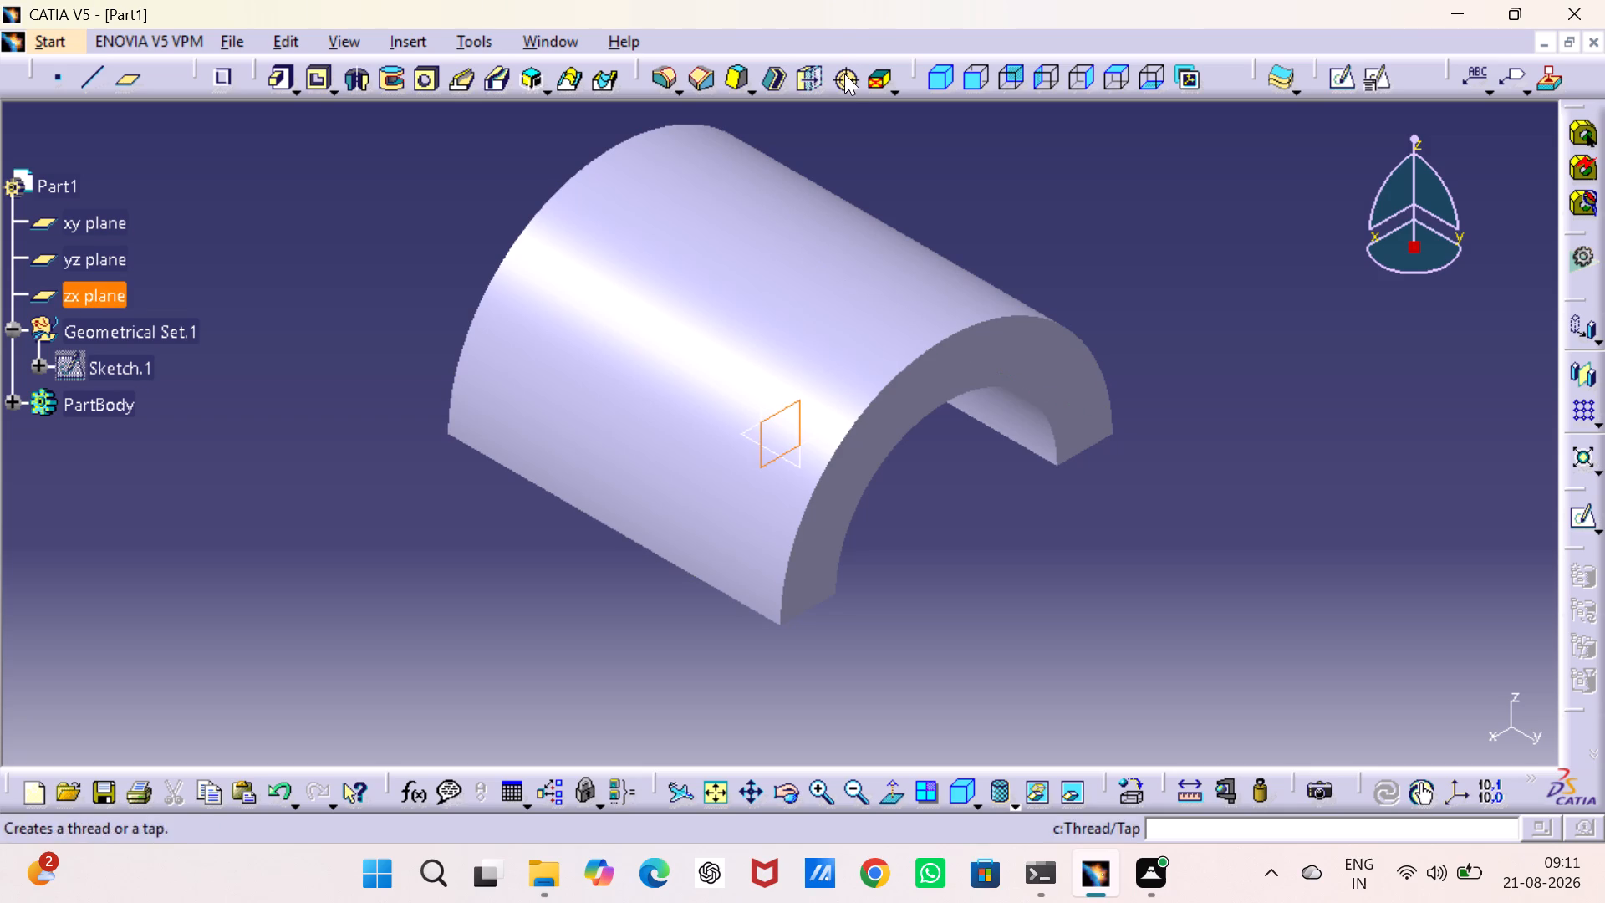
pyautogui.click(1336, 78)
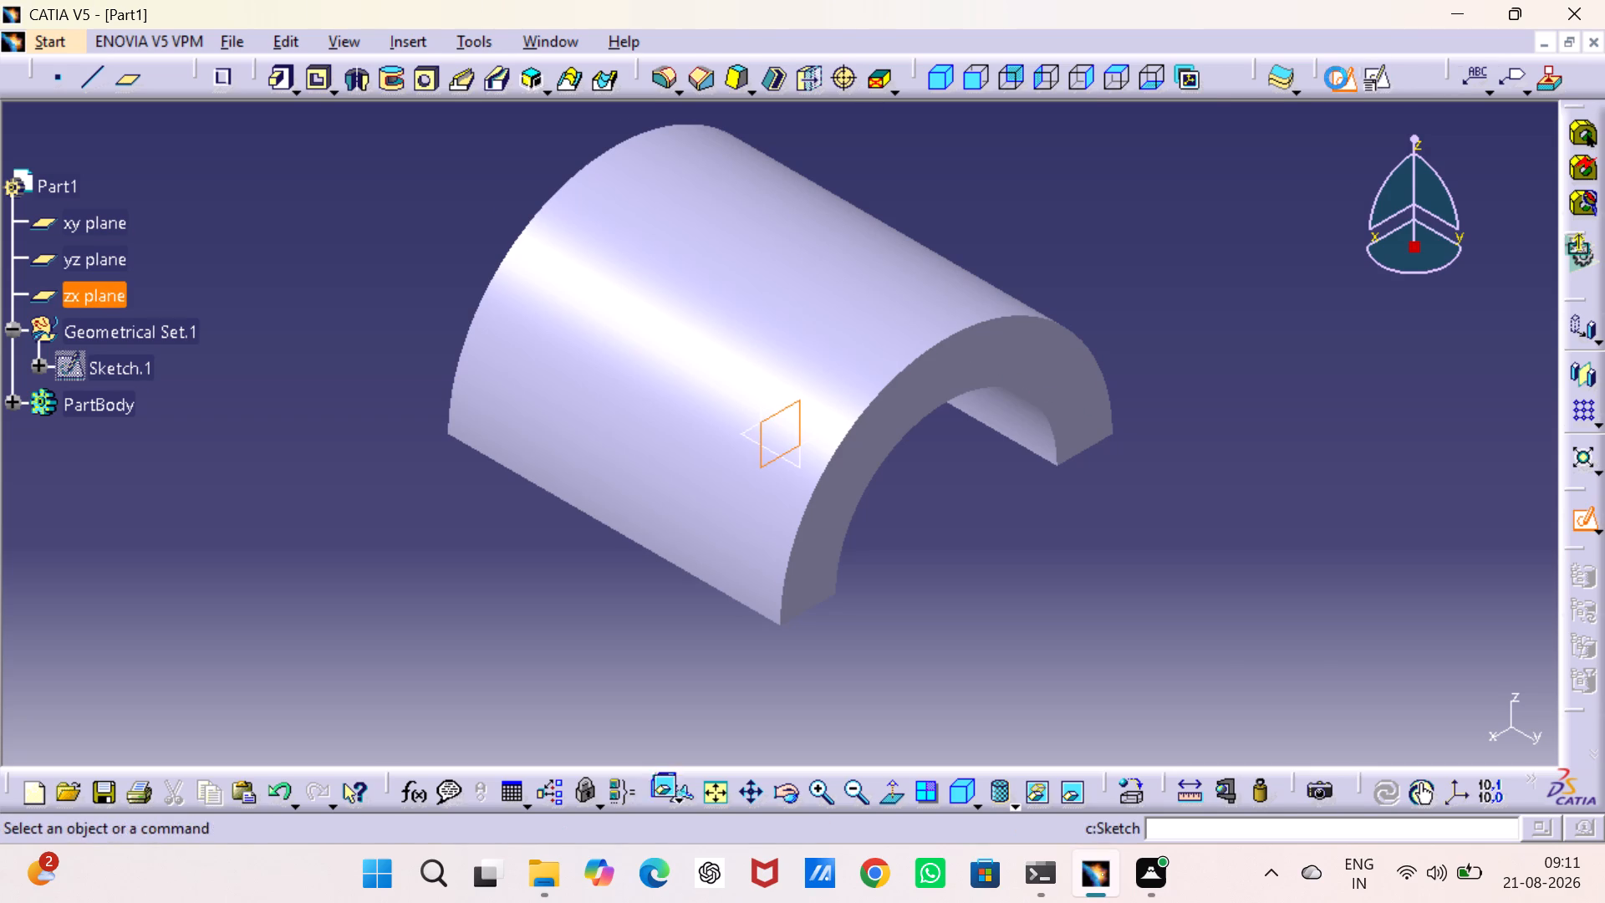
pyautogui.click(1321, 413)
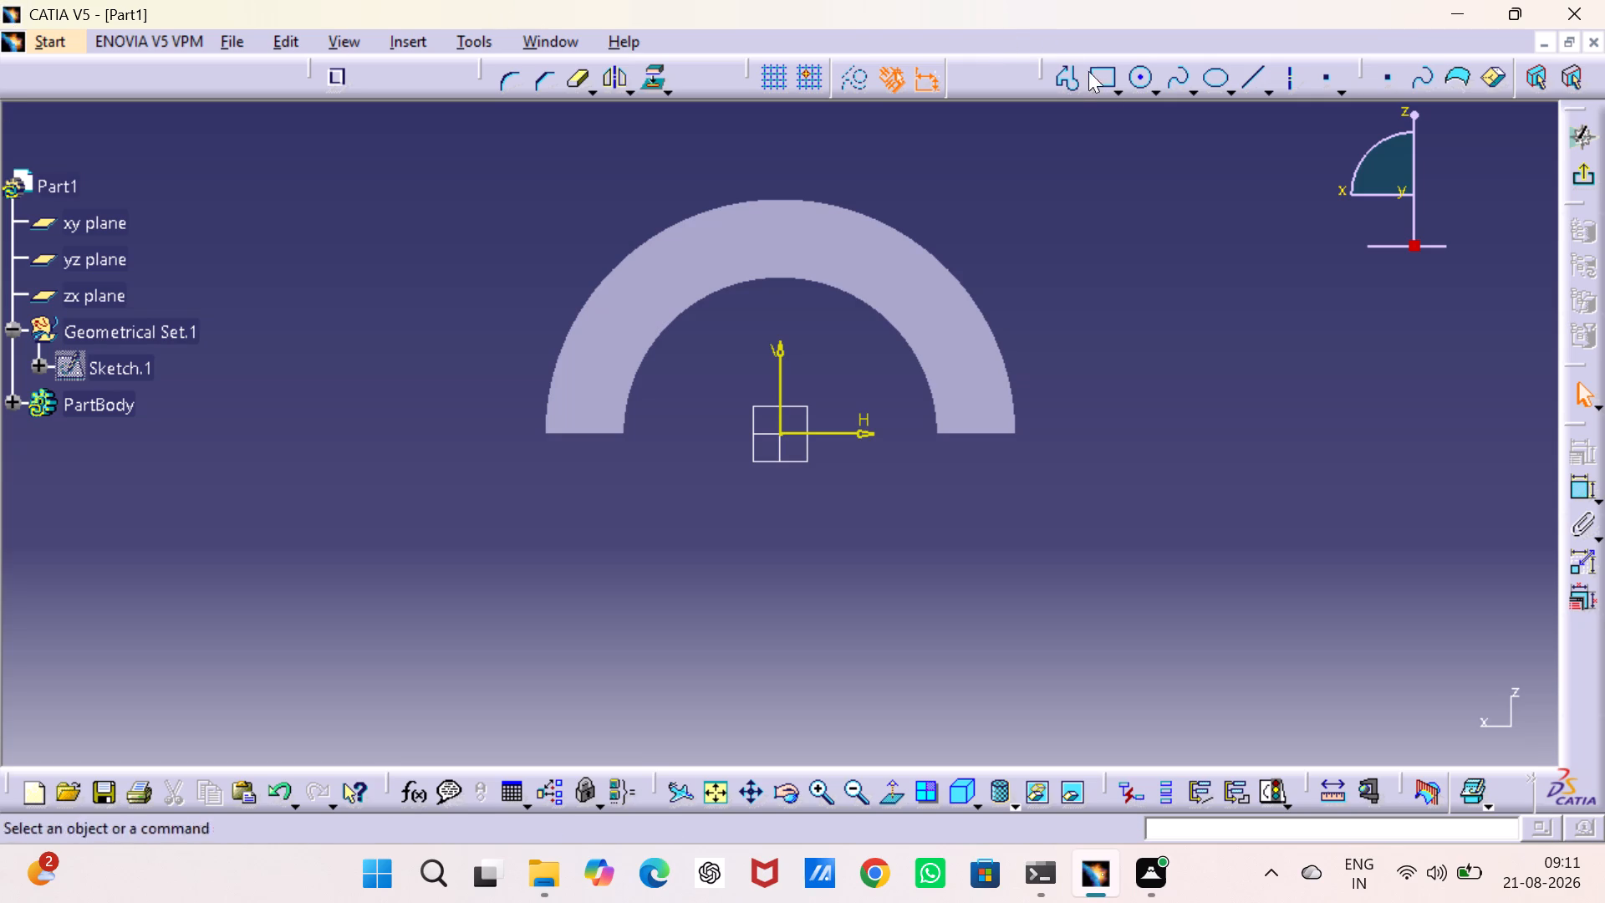
# Draw two concentric circles on the H axis at about H -52 mm, the inner one about 6.5 mm in radius.
pyautogui.doubleClick(1144, 80)
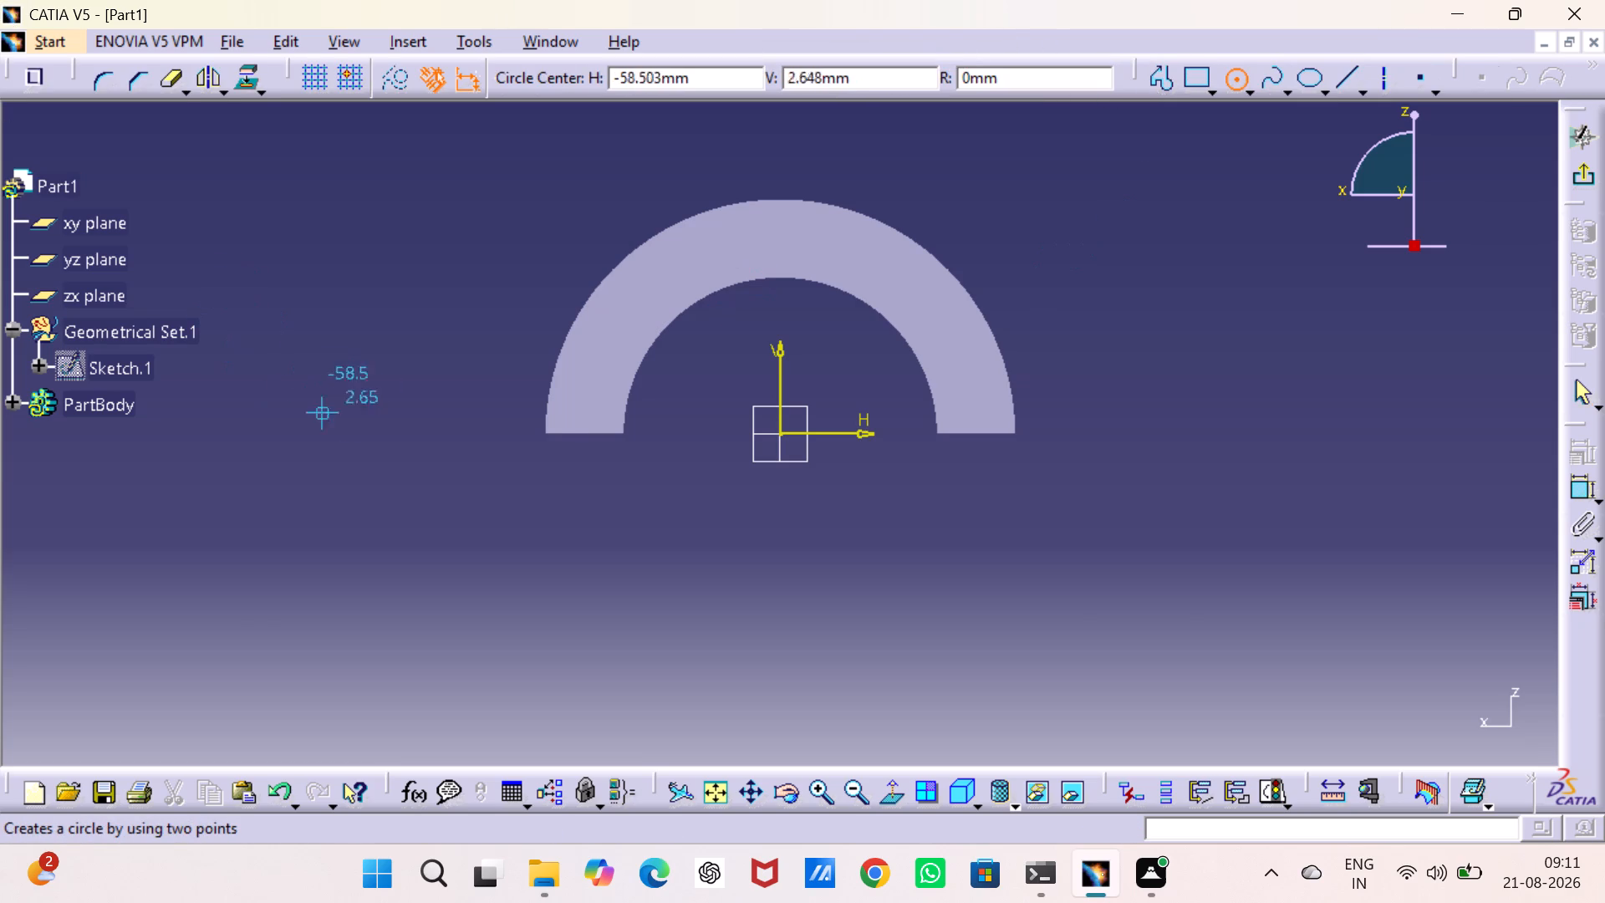
pyautogui.click(370, 436)
pyautogui.click(411, 514)
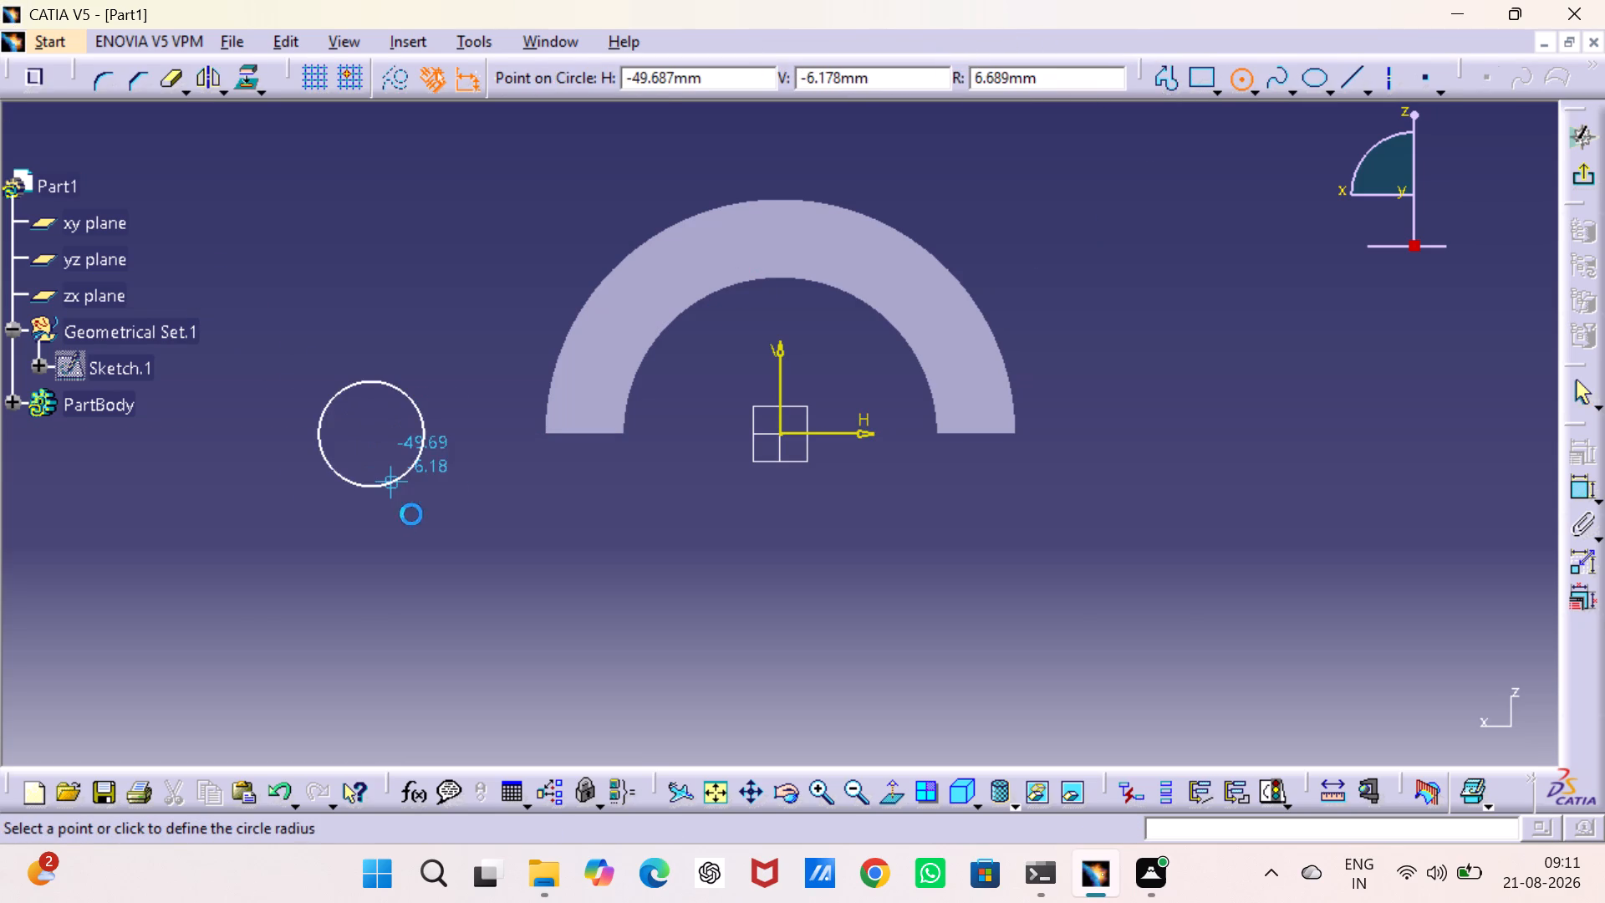
pyautogui.click(374, 431)
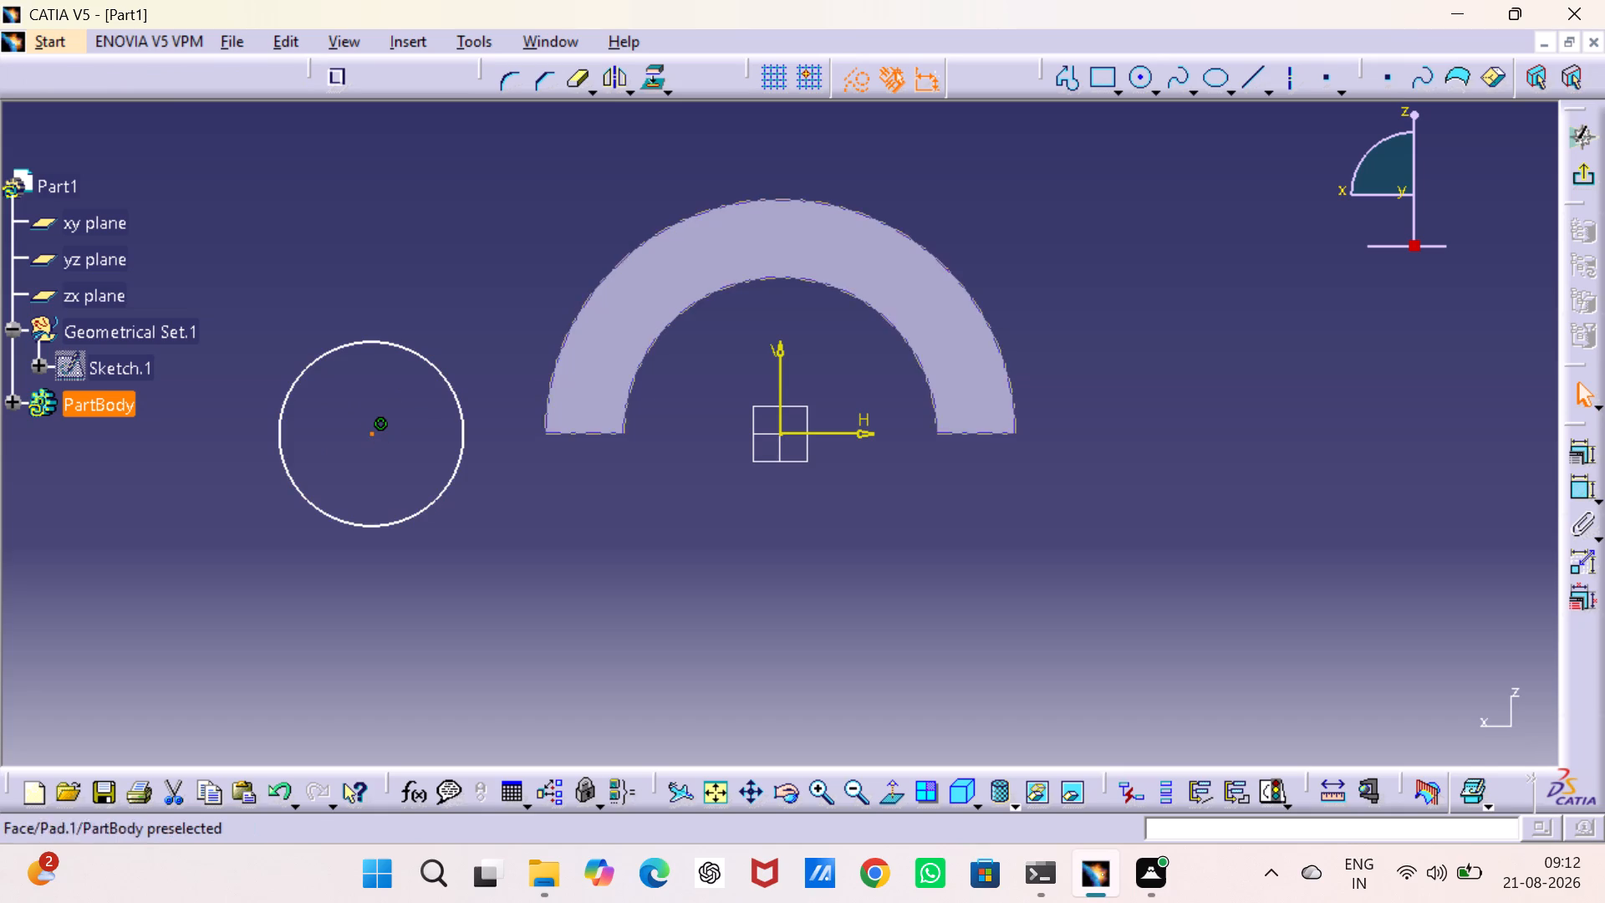
pyautogui.click(1135, 75)
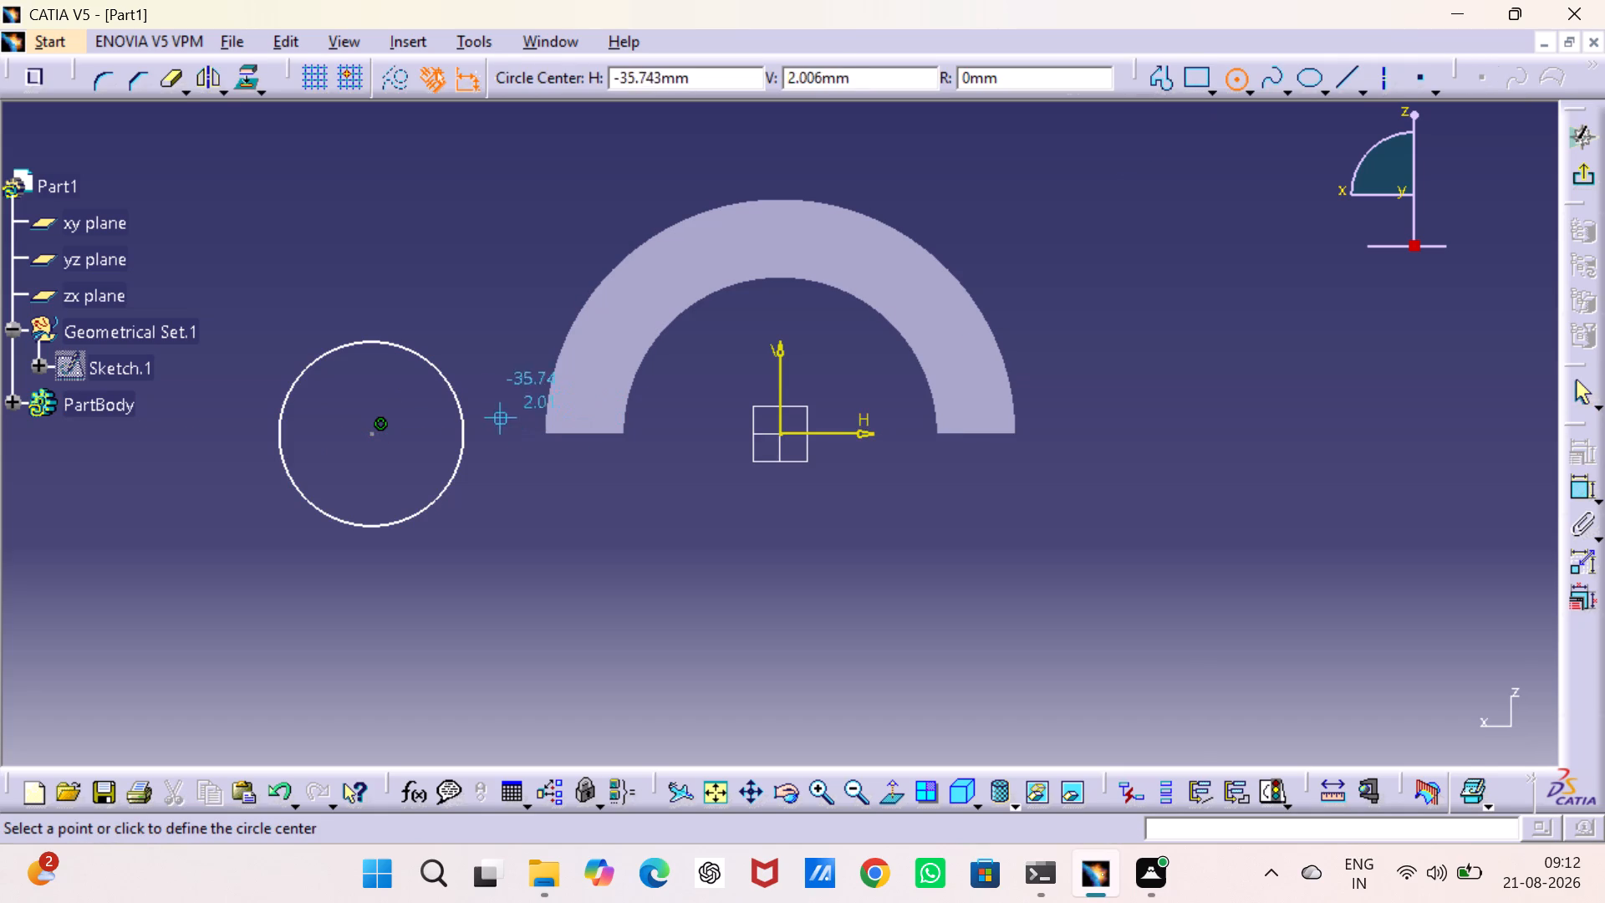
pyautogui.click(370, 434)
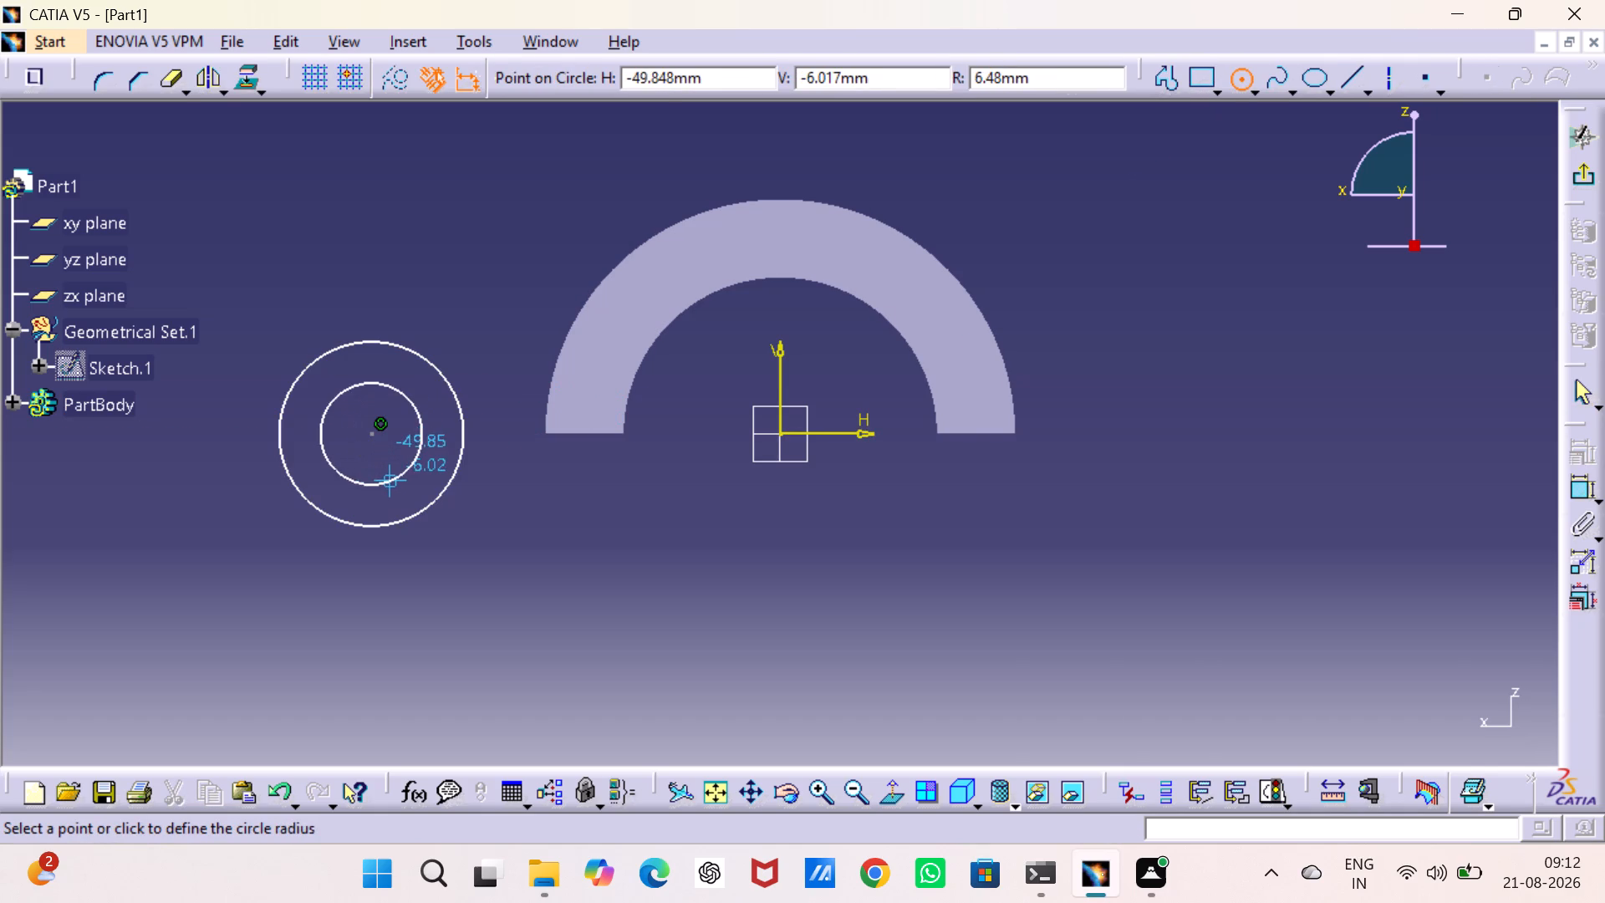
pyautogui.click(391, 482)
# Draw two concentric circles on the H axis at about H 59 mm, the inner one about 6 mm in radius.
pyautogui.doubleClick(1129, 81)
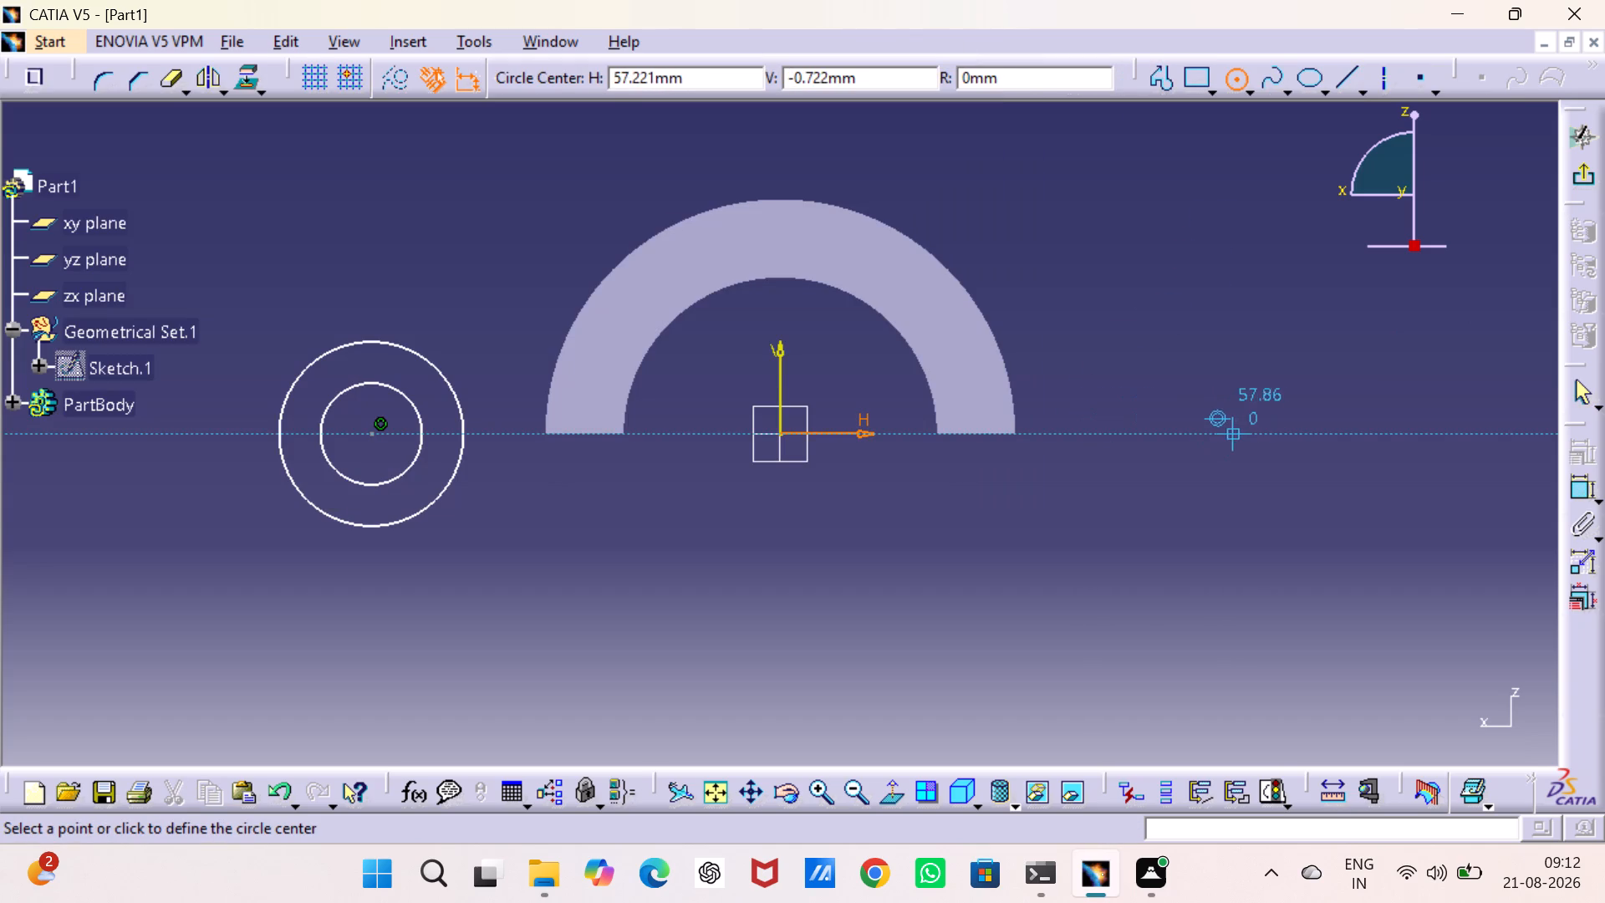
pyautogui.click(1240, 436)
pyautogui.click(1267, 546)
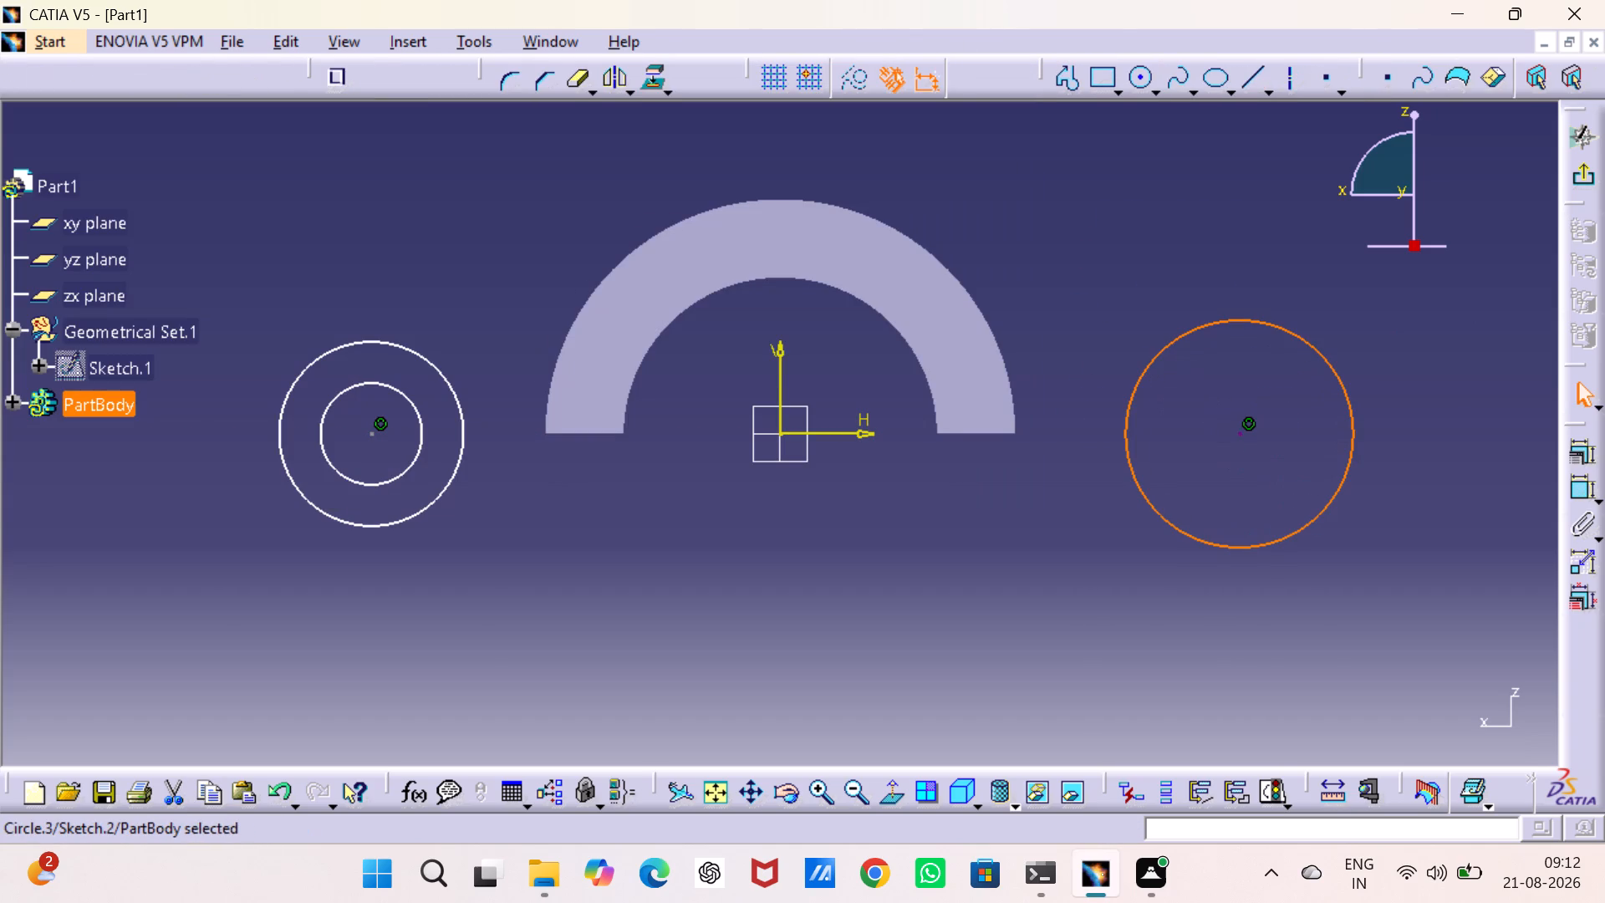
pyautogui.click(1139, 80)
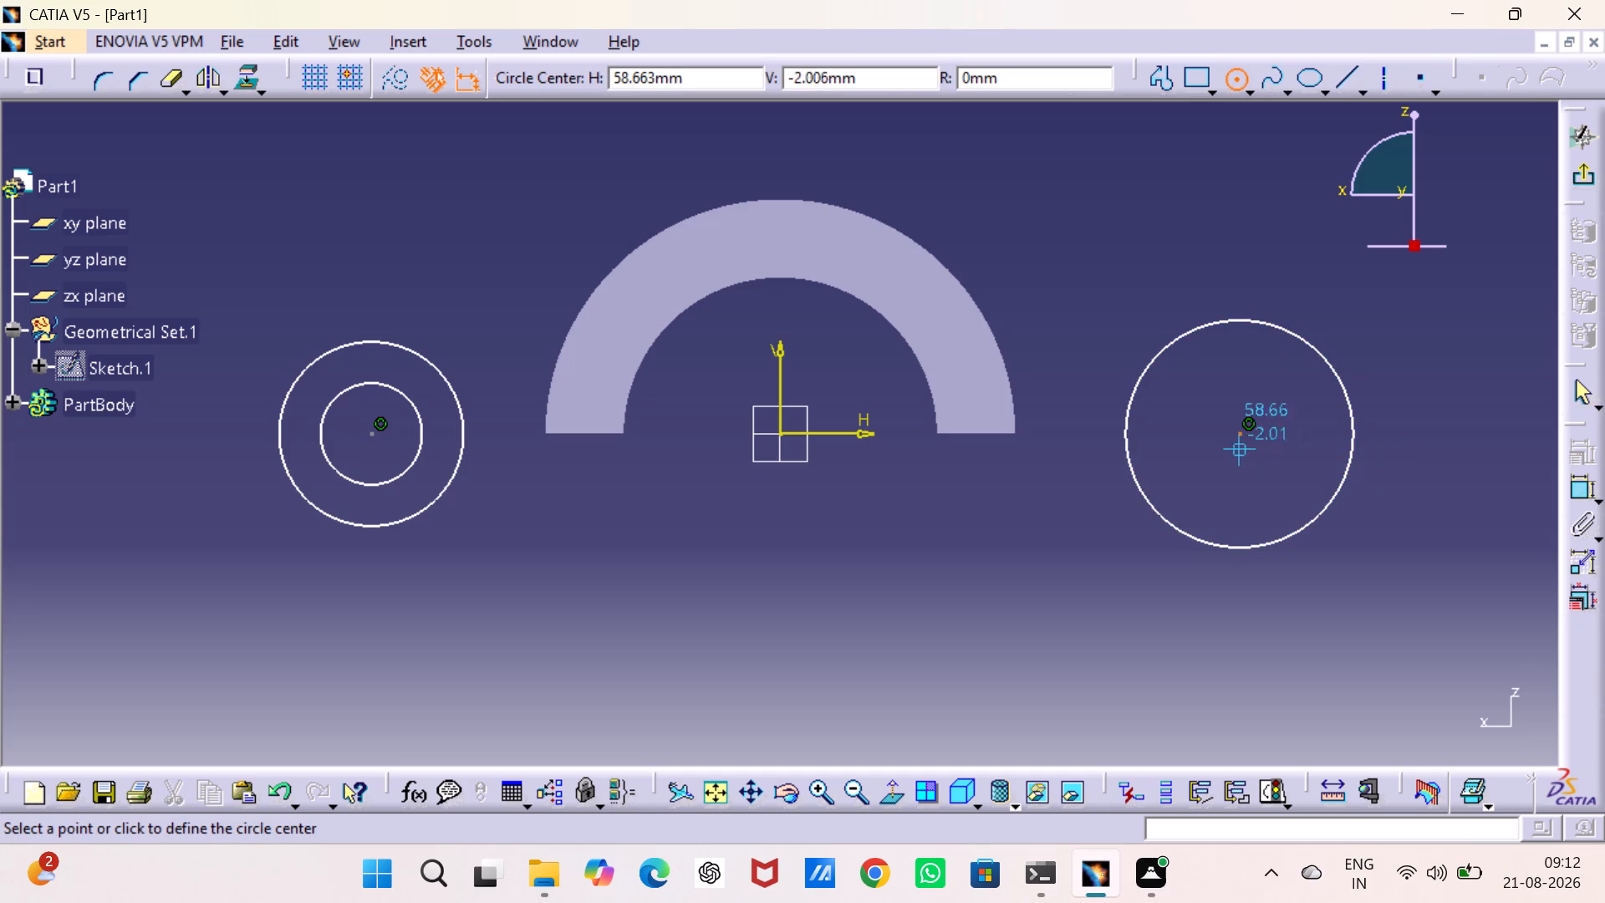
pyautogui.click(1239, 434)
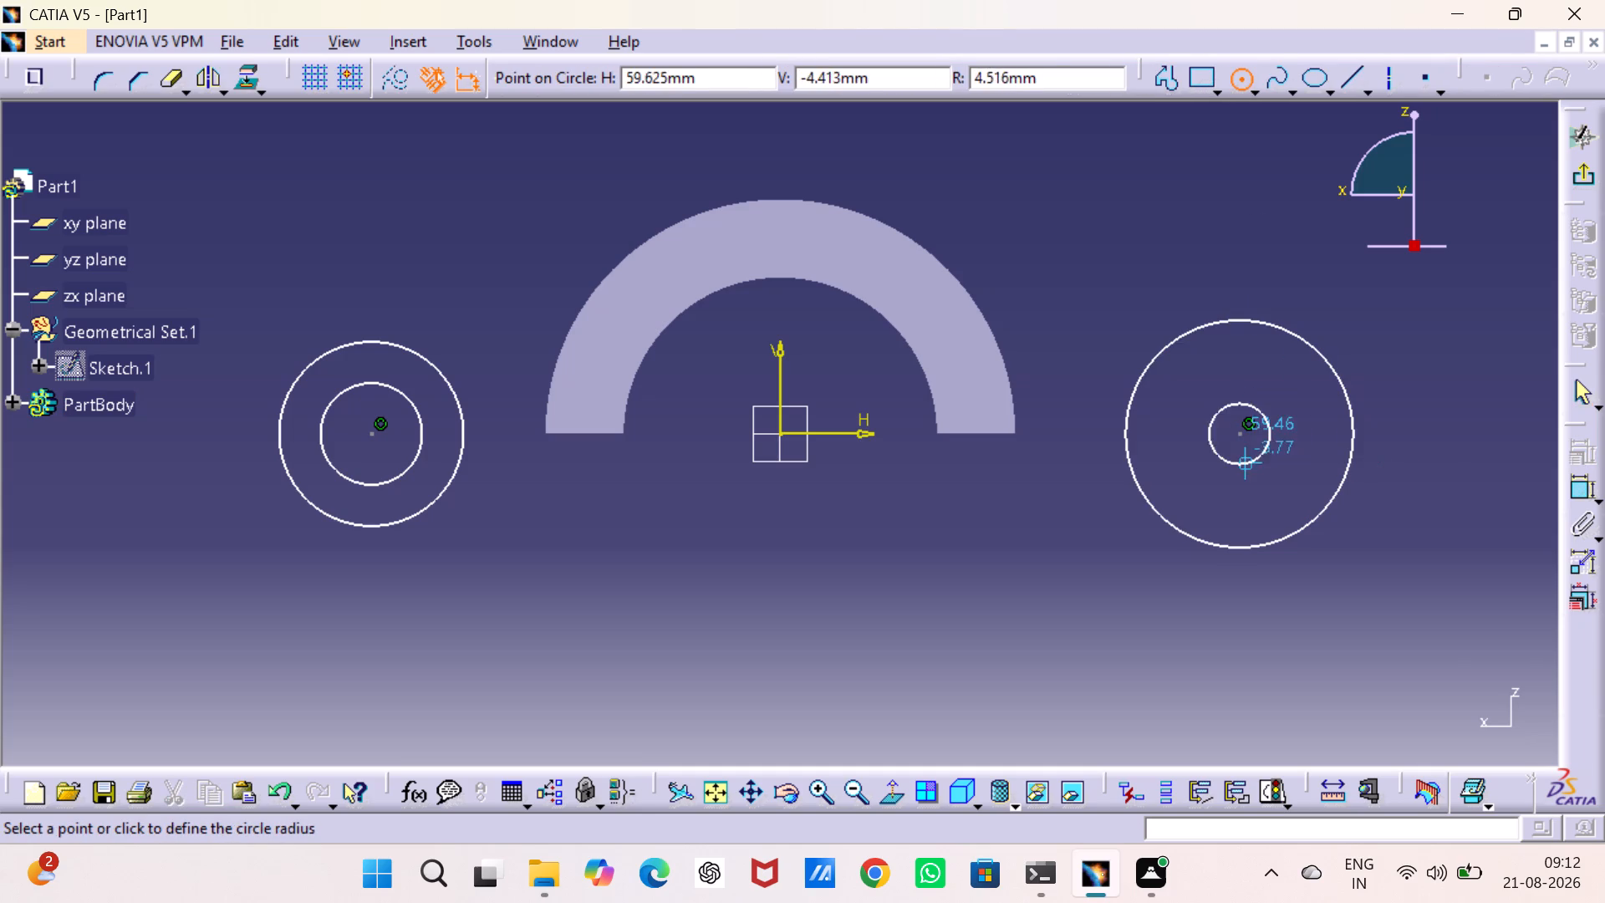
pyautogui.click(1251, 479)
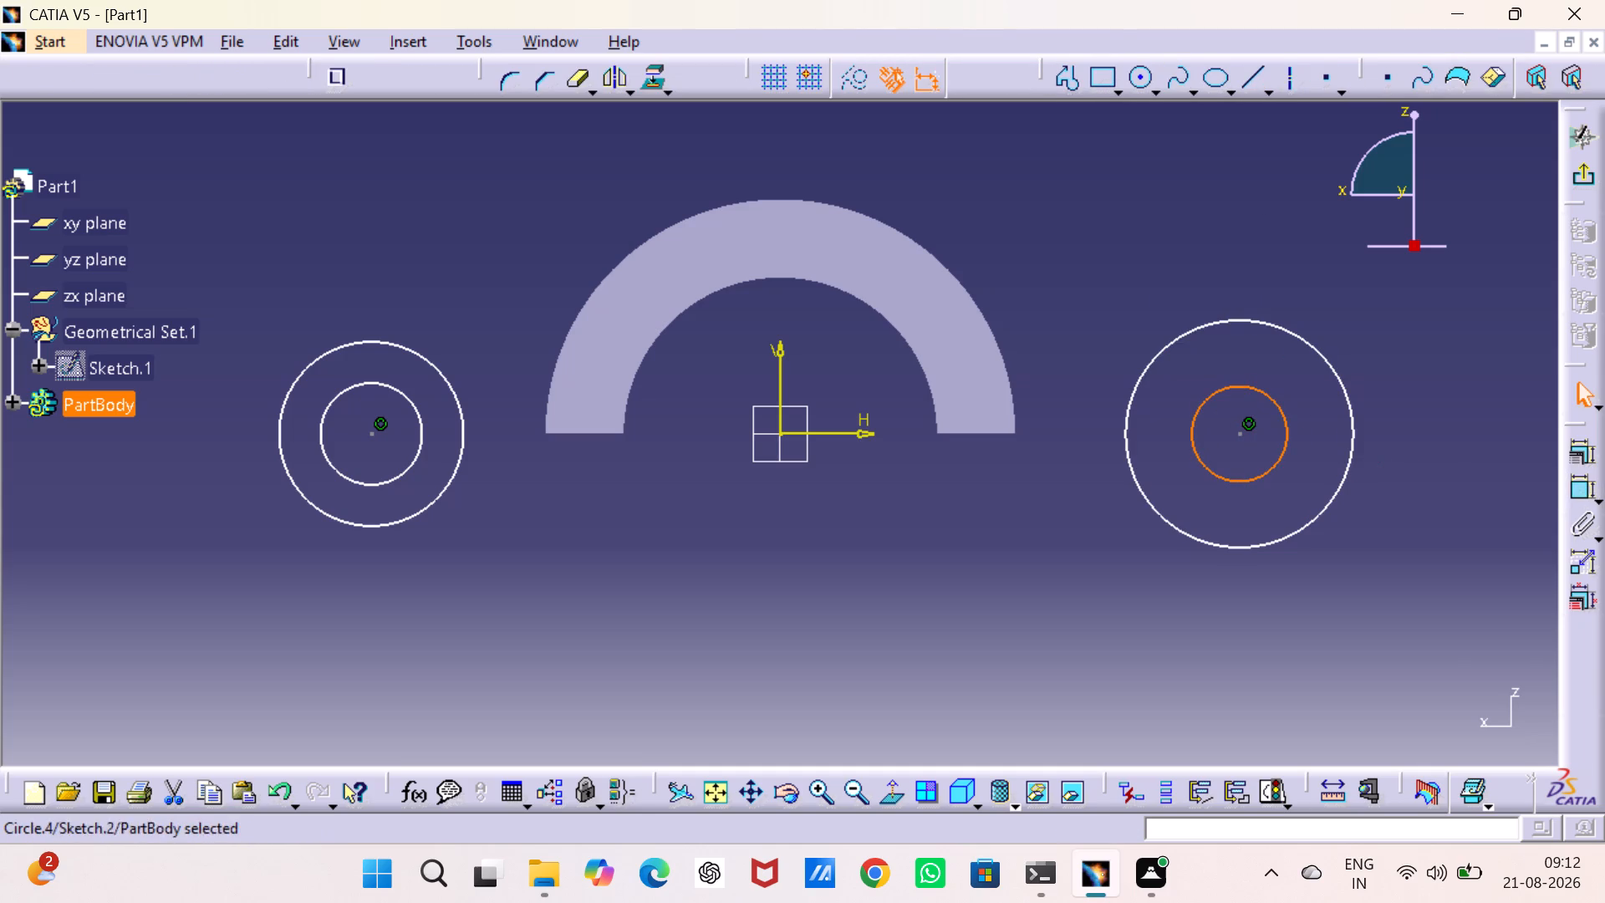
# Dimension the inner circle of the concentric pair on the positive H side and set its radius to 15 mm.
pyautogui.doubleClick(1574, 483)
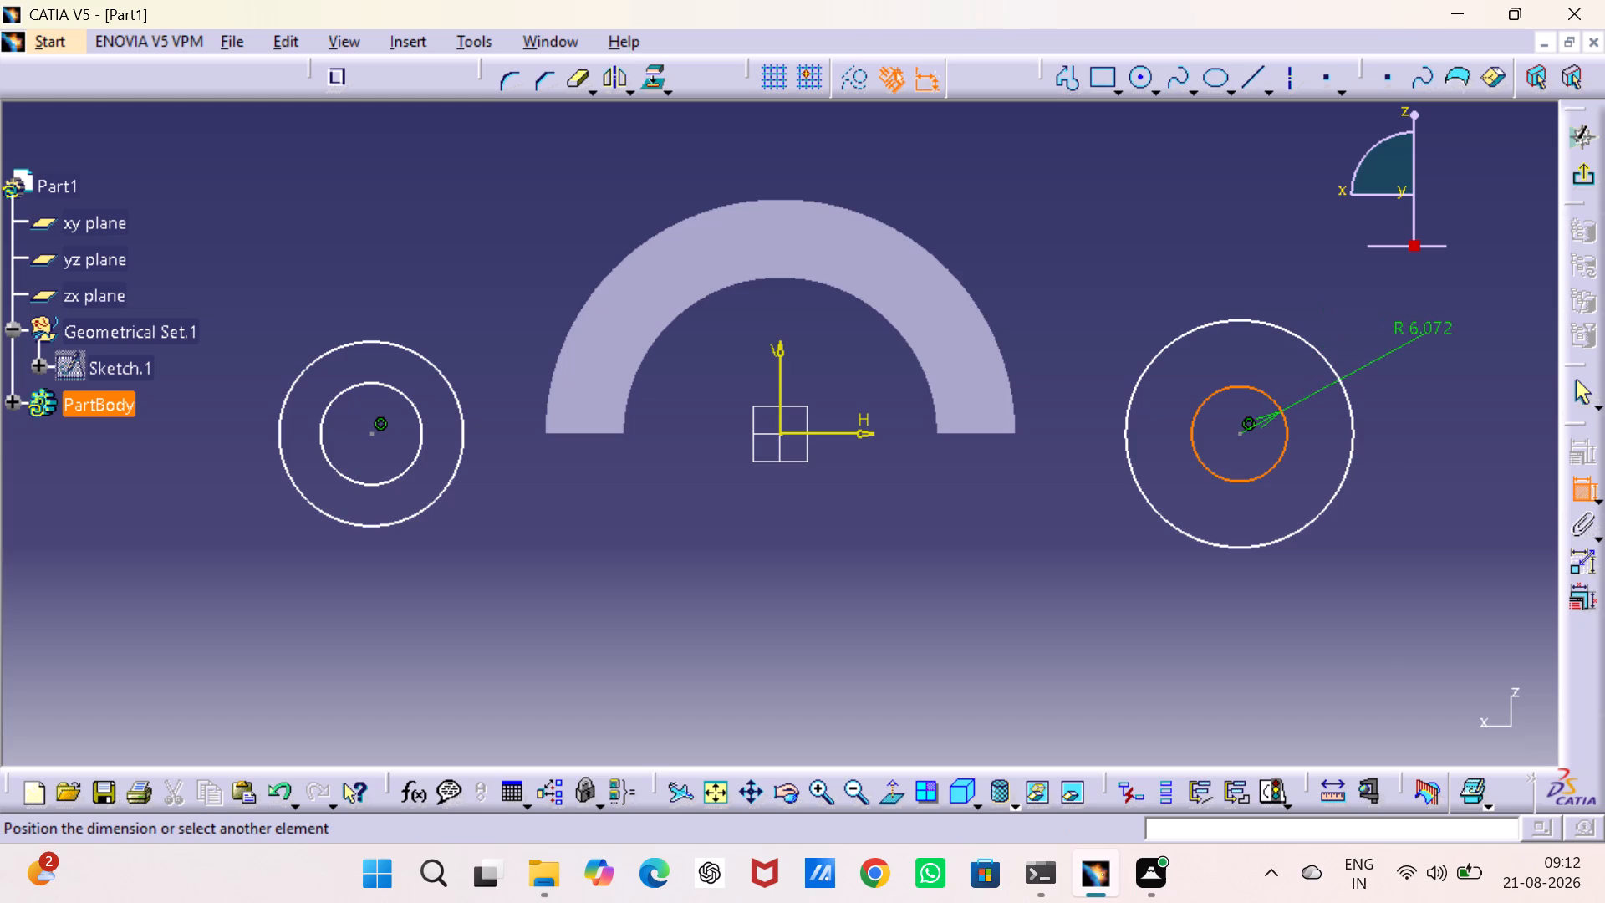
pyautogui.click(1423, 334)
pyautogui.doubleClick(1423, 334)
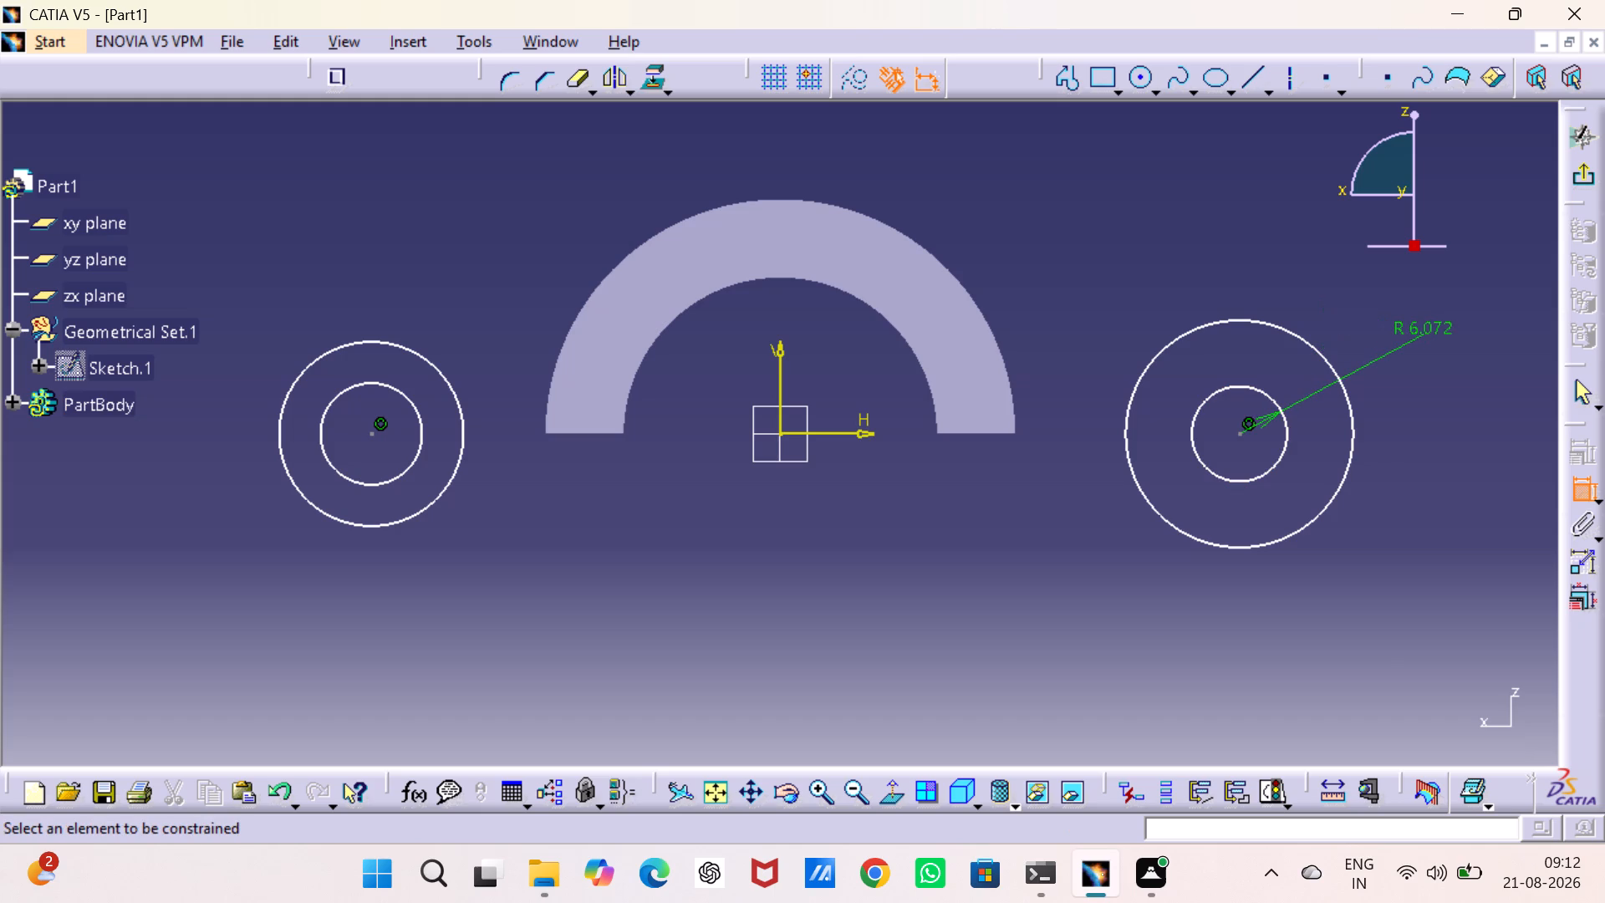
pyautogui.write('15')
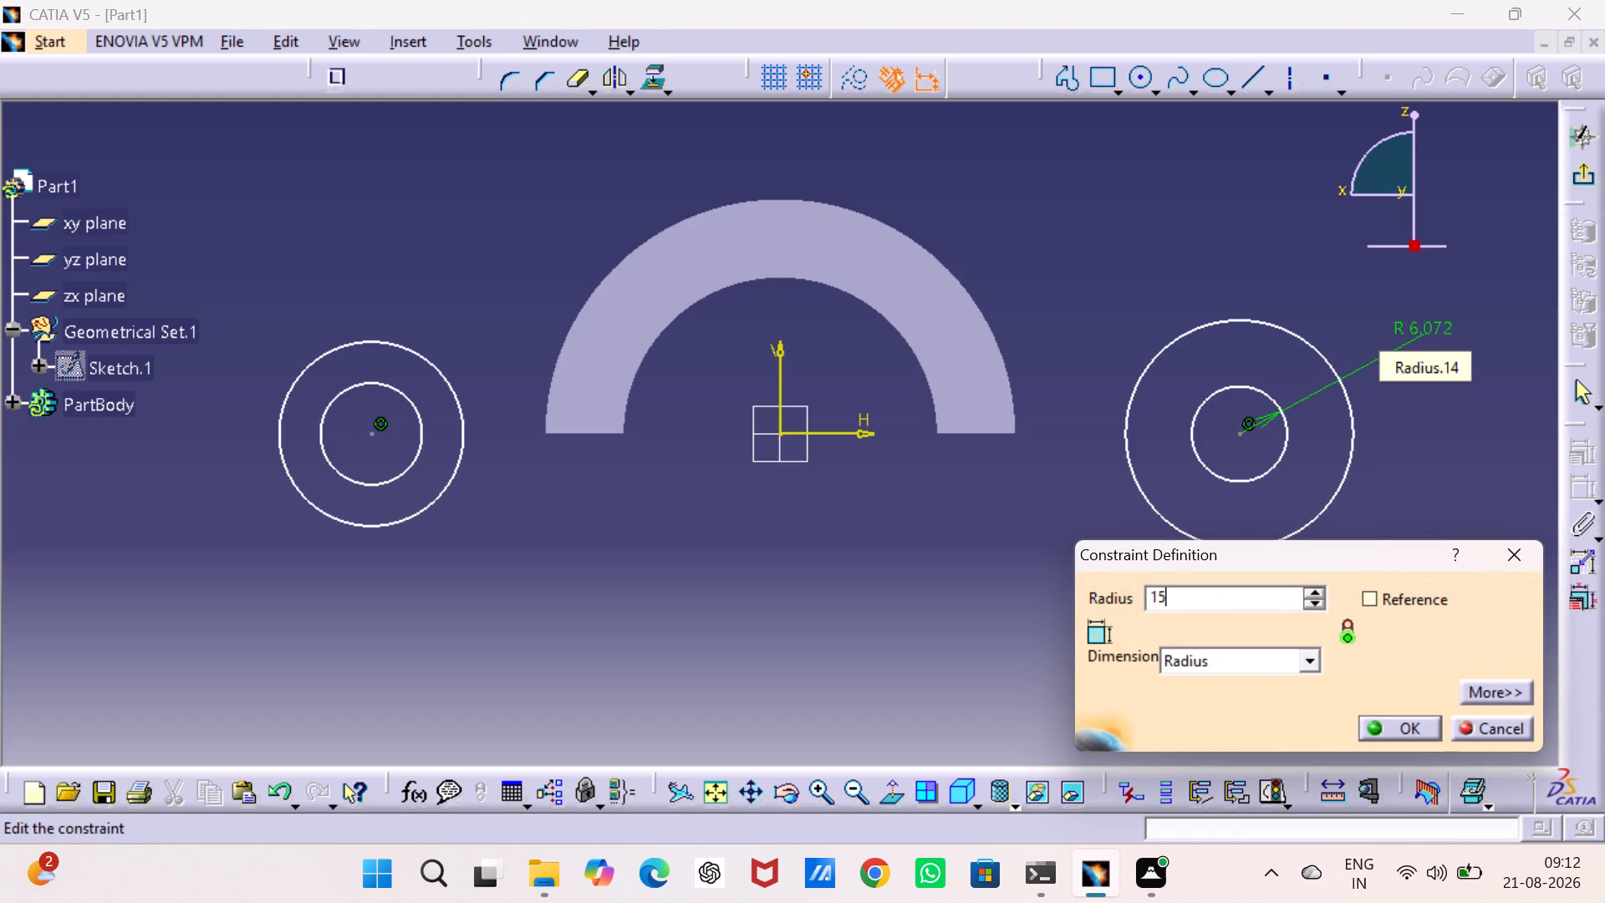
pyautogui.press('Return')
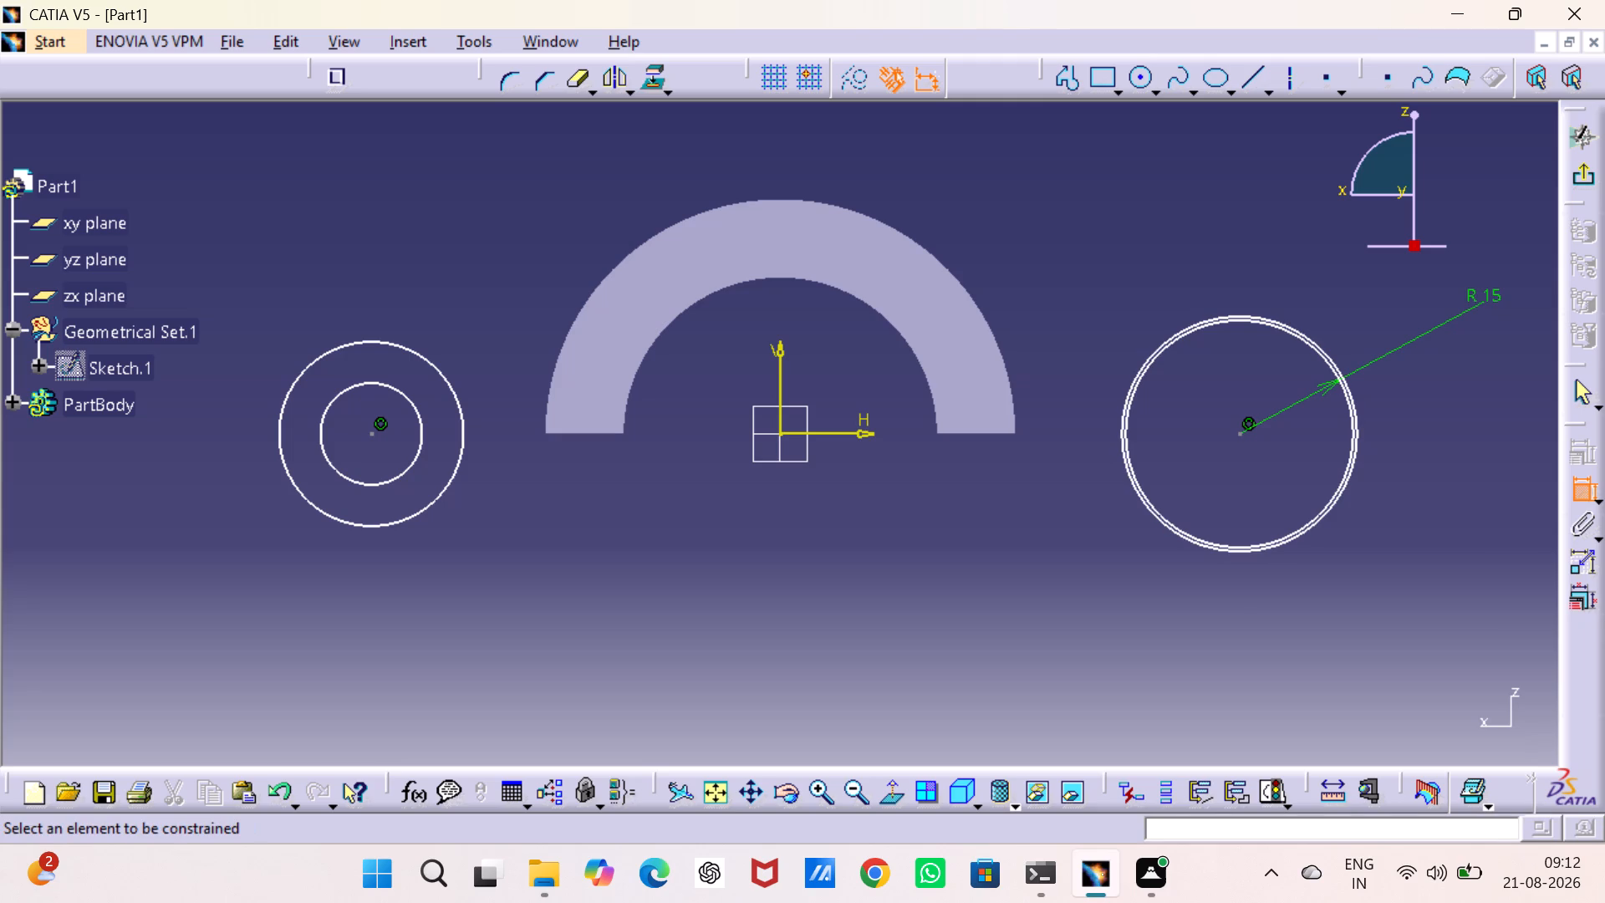
pyautogui.click(1356, 403)
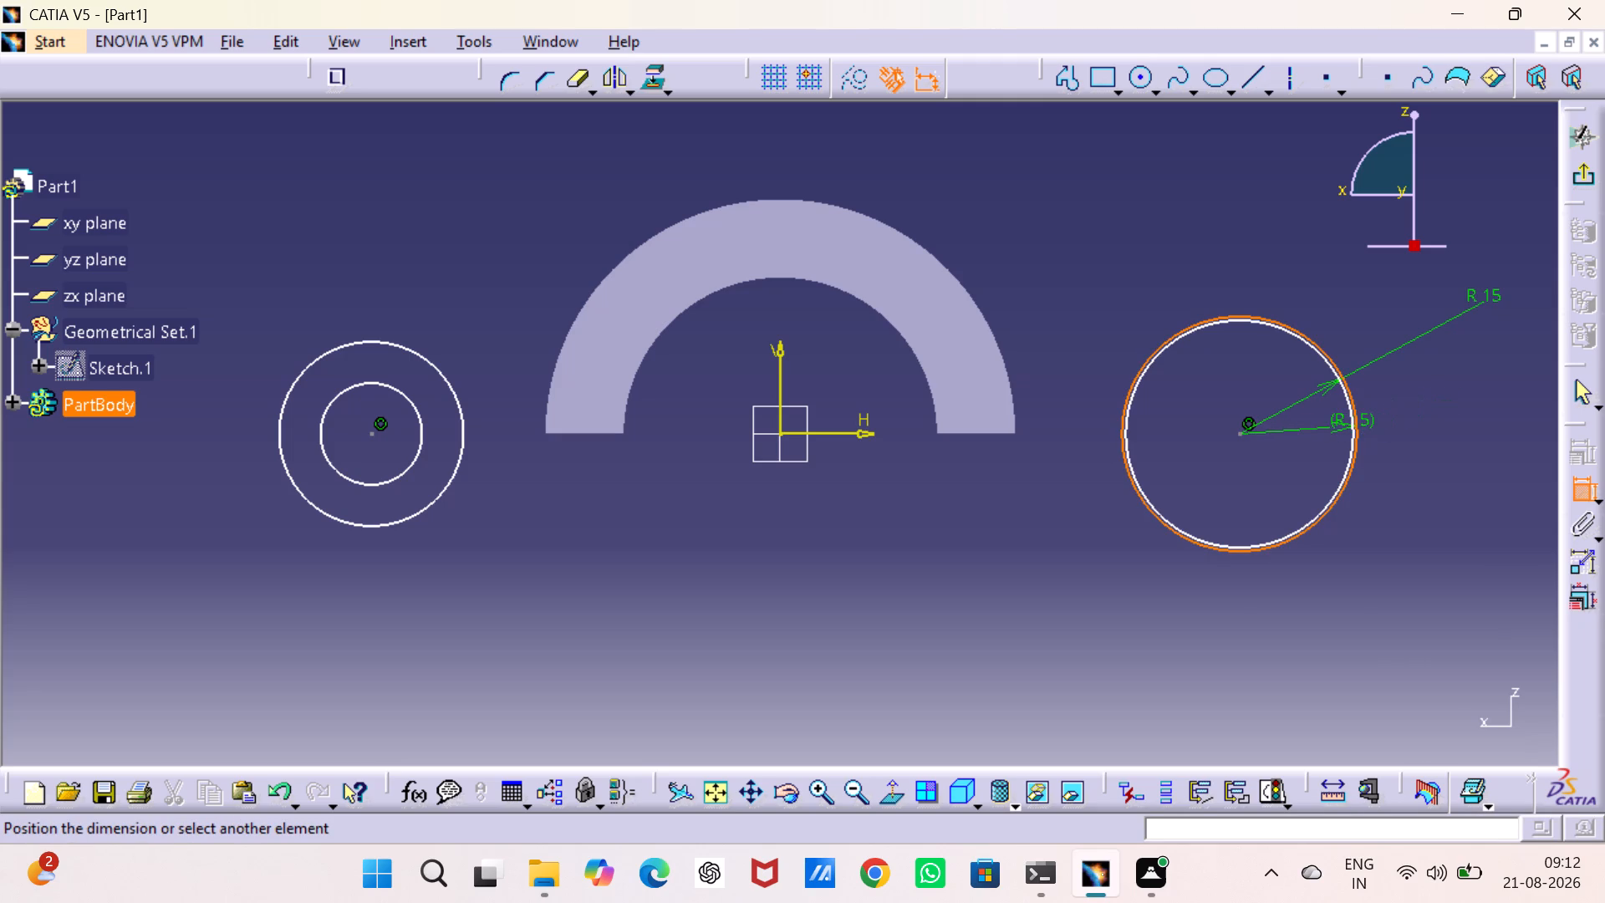
pyautogui.press('Escape')
pyautogui.press('Escape')
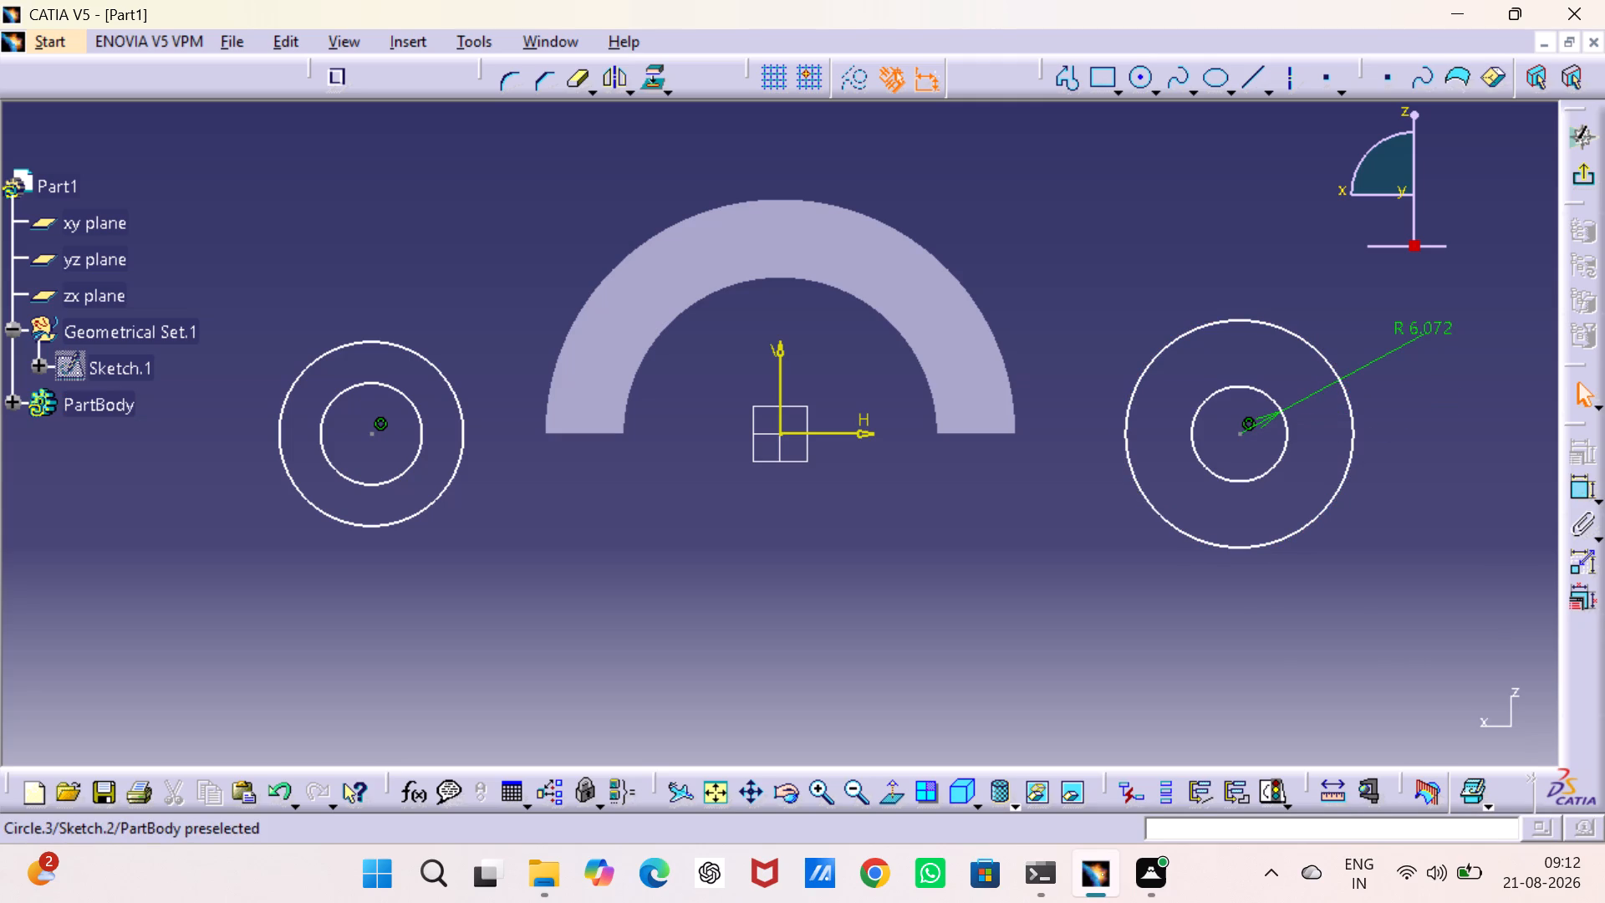
pyautogui.doubleClick(1437, 326)
pyautogui.write('15')
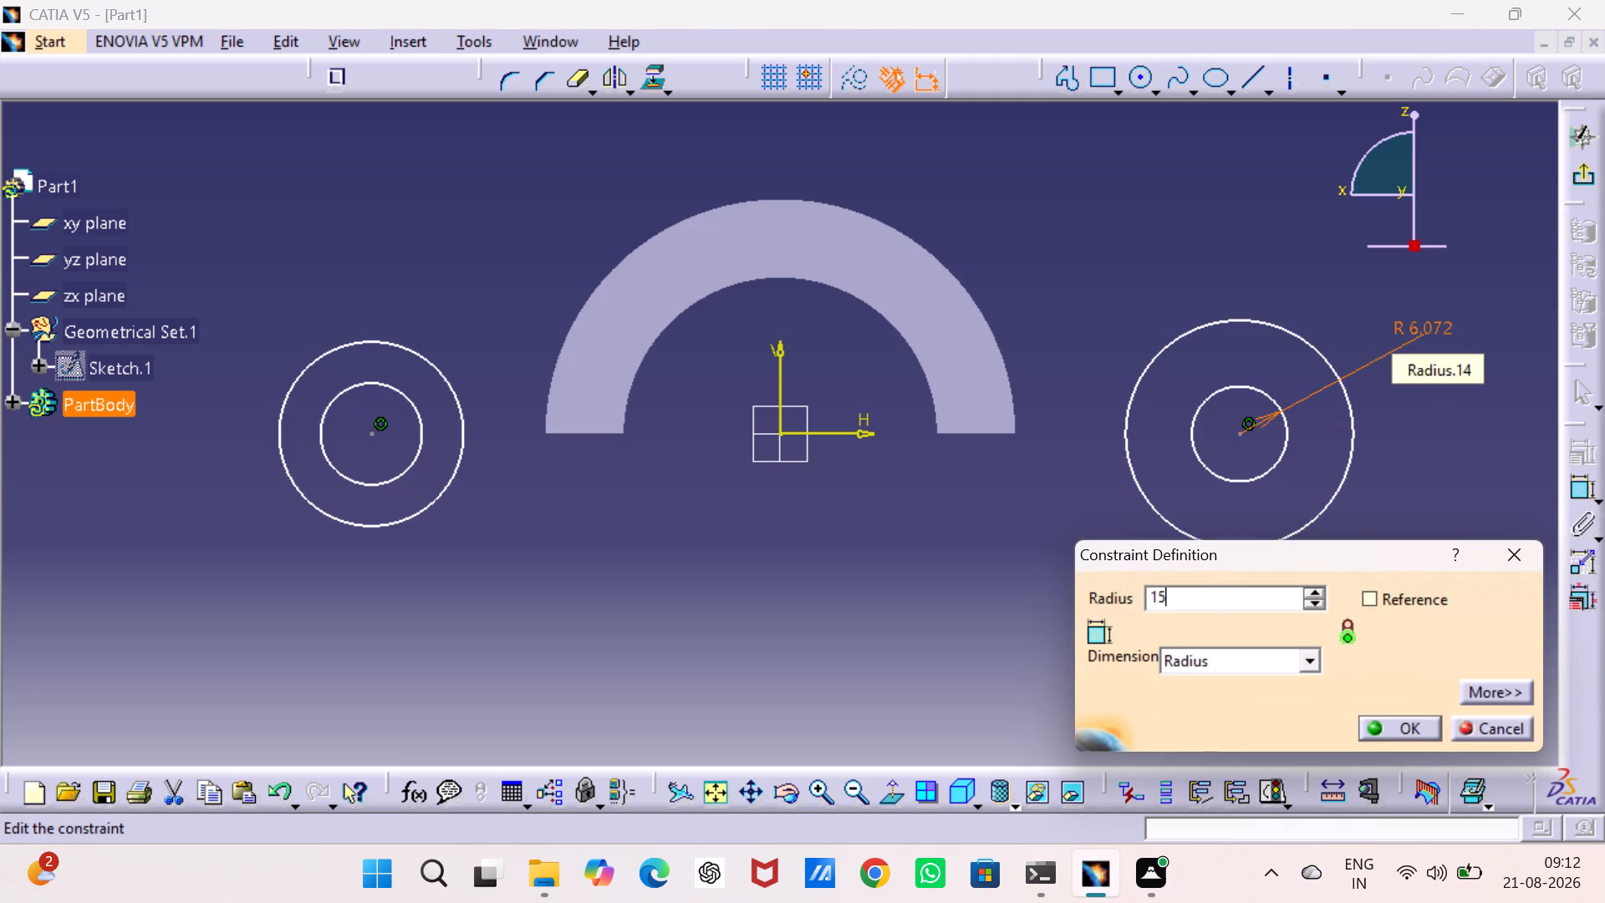
pyautogui.press('Return')
pyautogui.click(1436, 463)
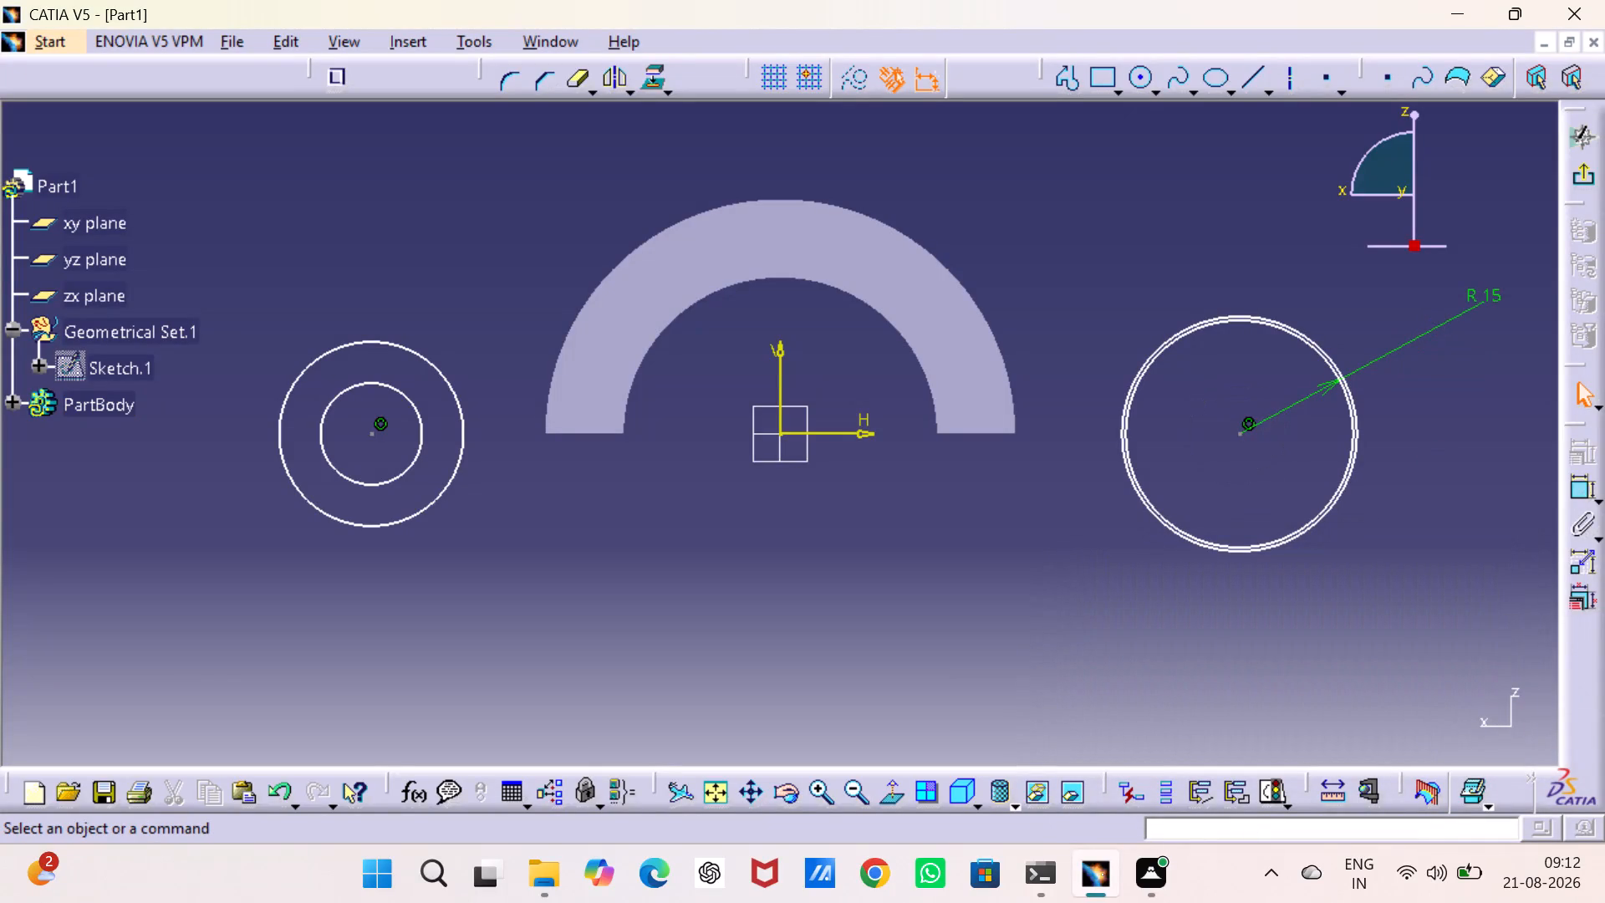
# Dimension the outer circle of the pair on the positive H side and set its radius to 20 mm.
pyautogui.doubleClick(1573, 486)
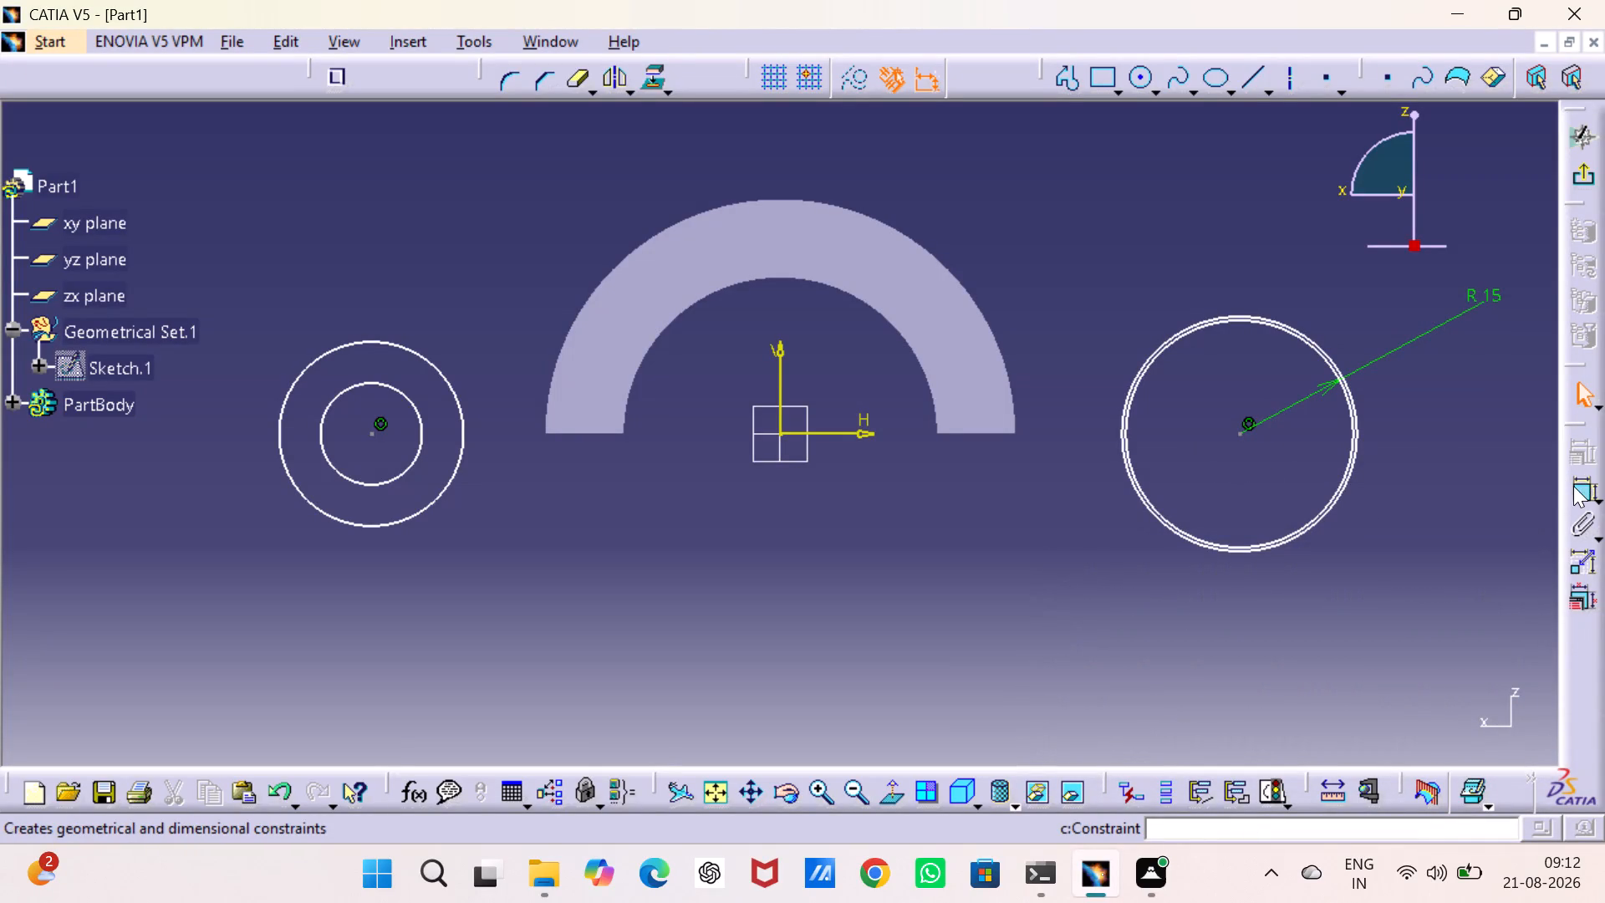
pyautogui.click(1346, 417)
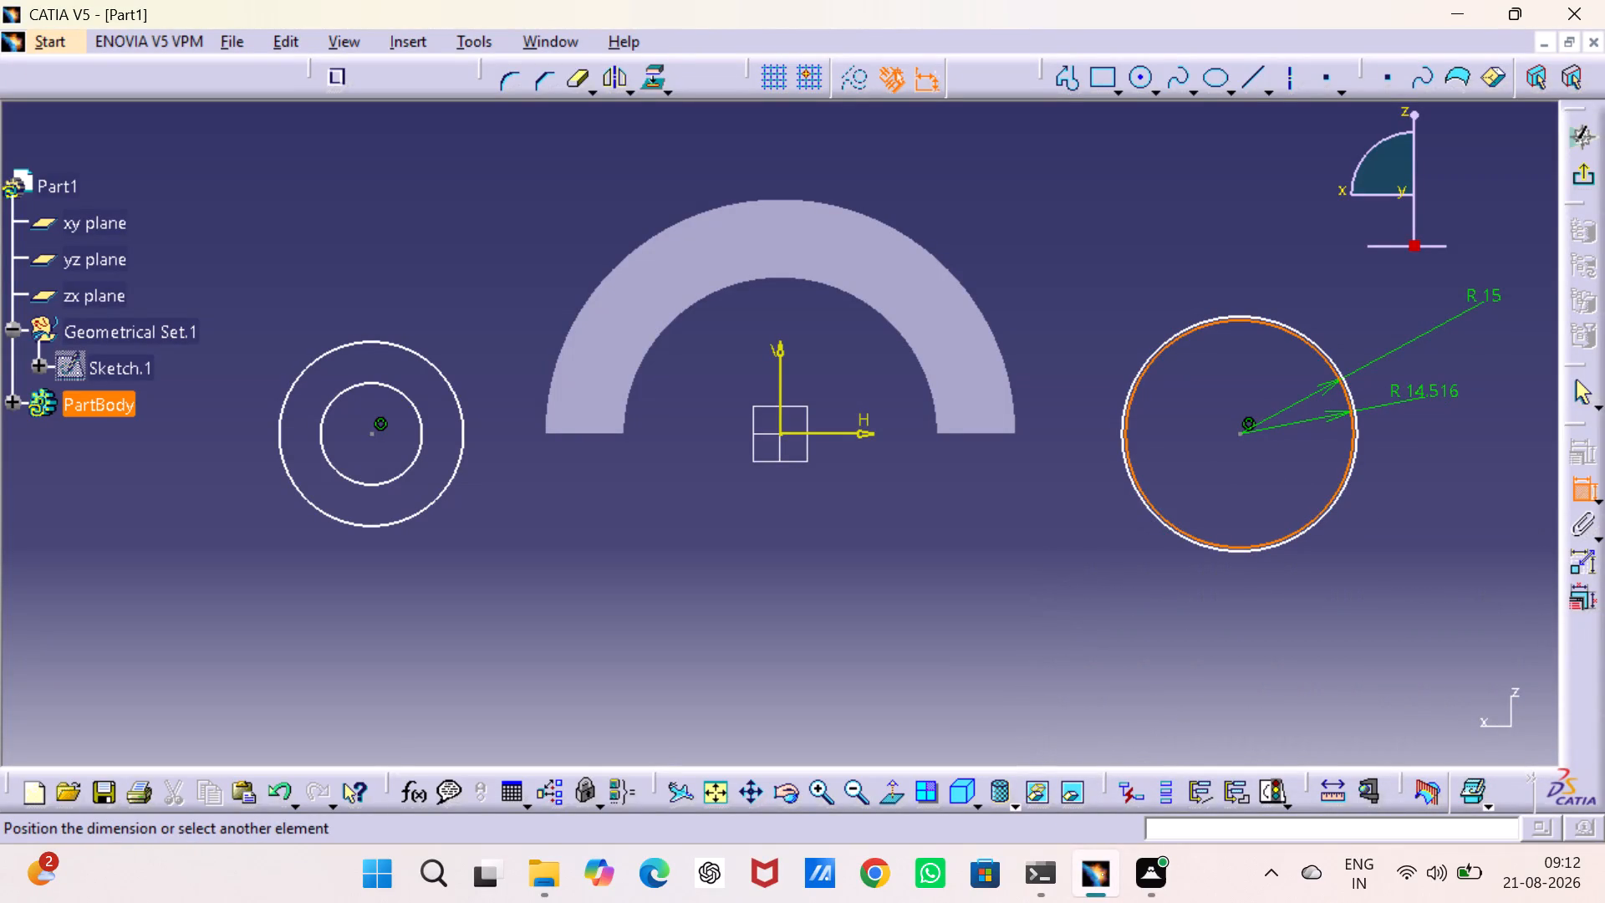
pyautogui.click(1424, 397)
pyautogui.doubleClick(1429, 390)
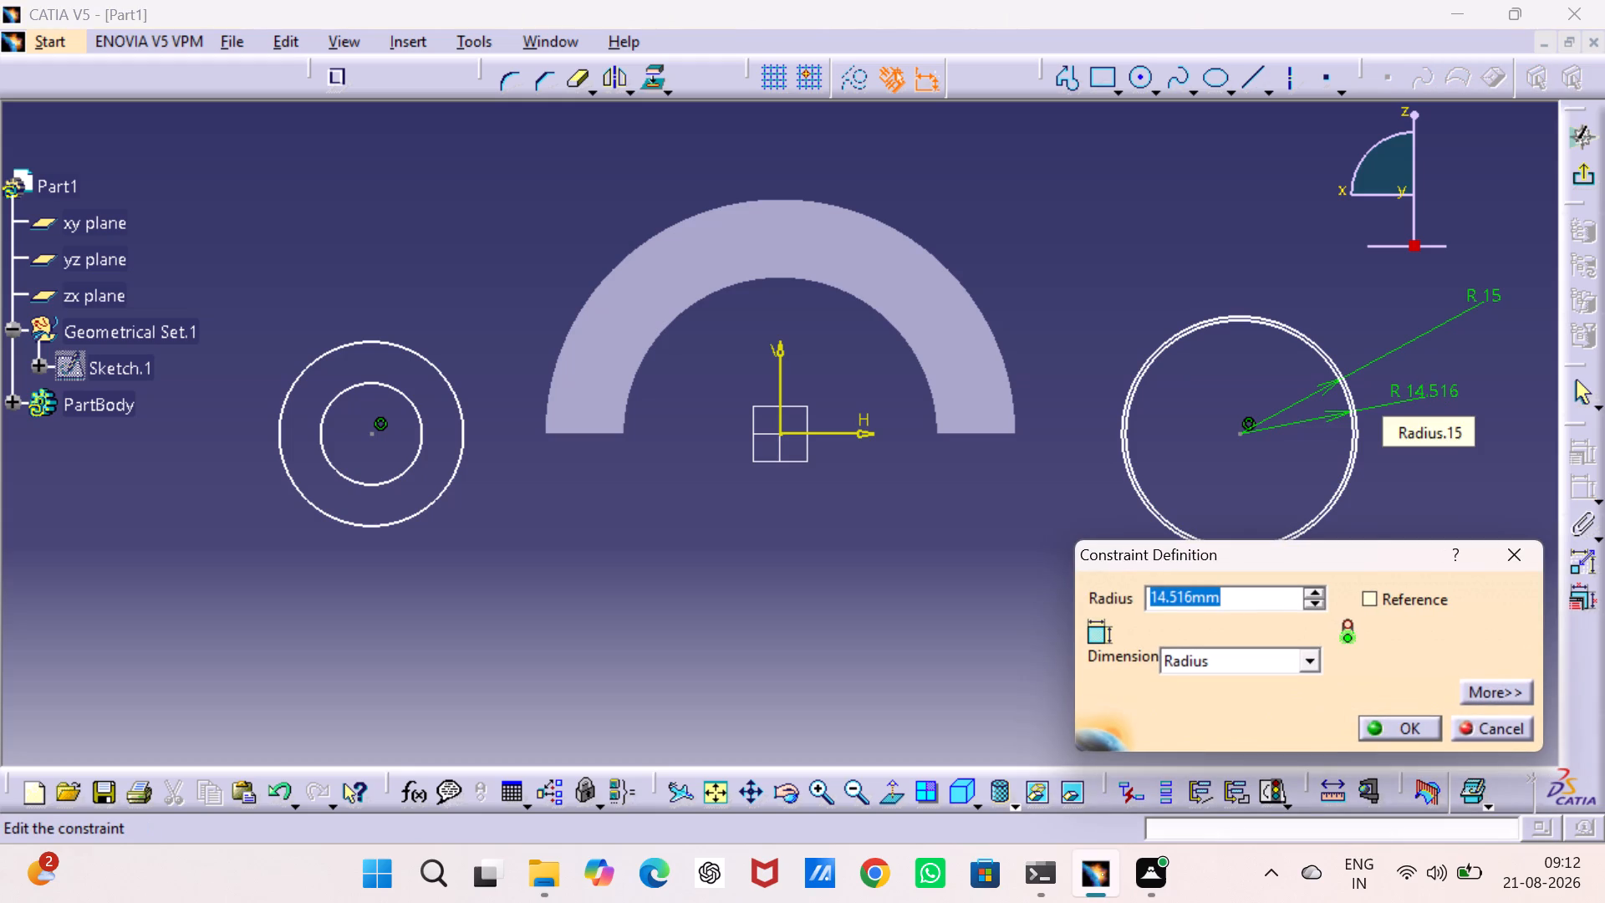
pyautogui.write('20')
pyautogui.press('Return')
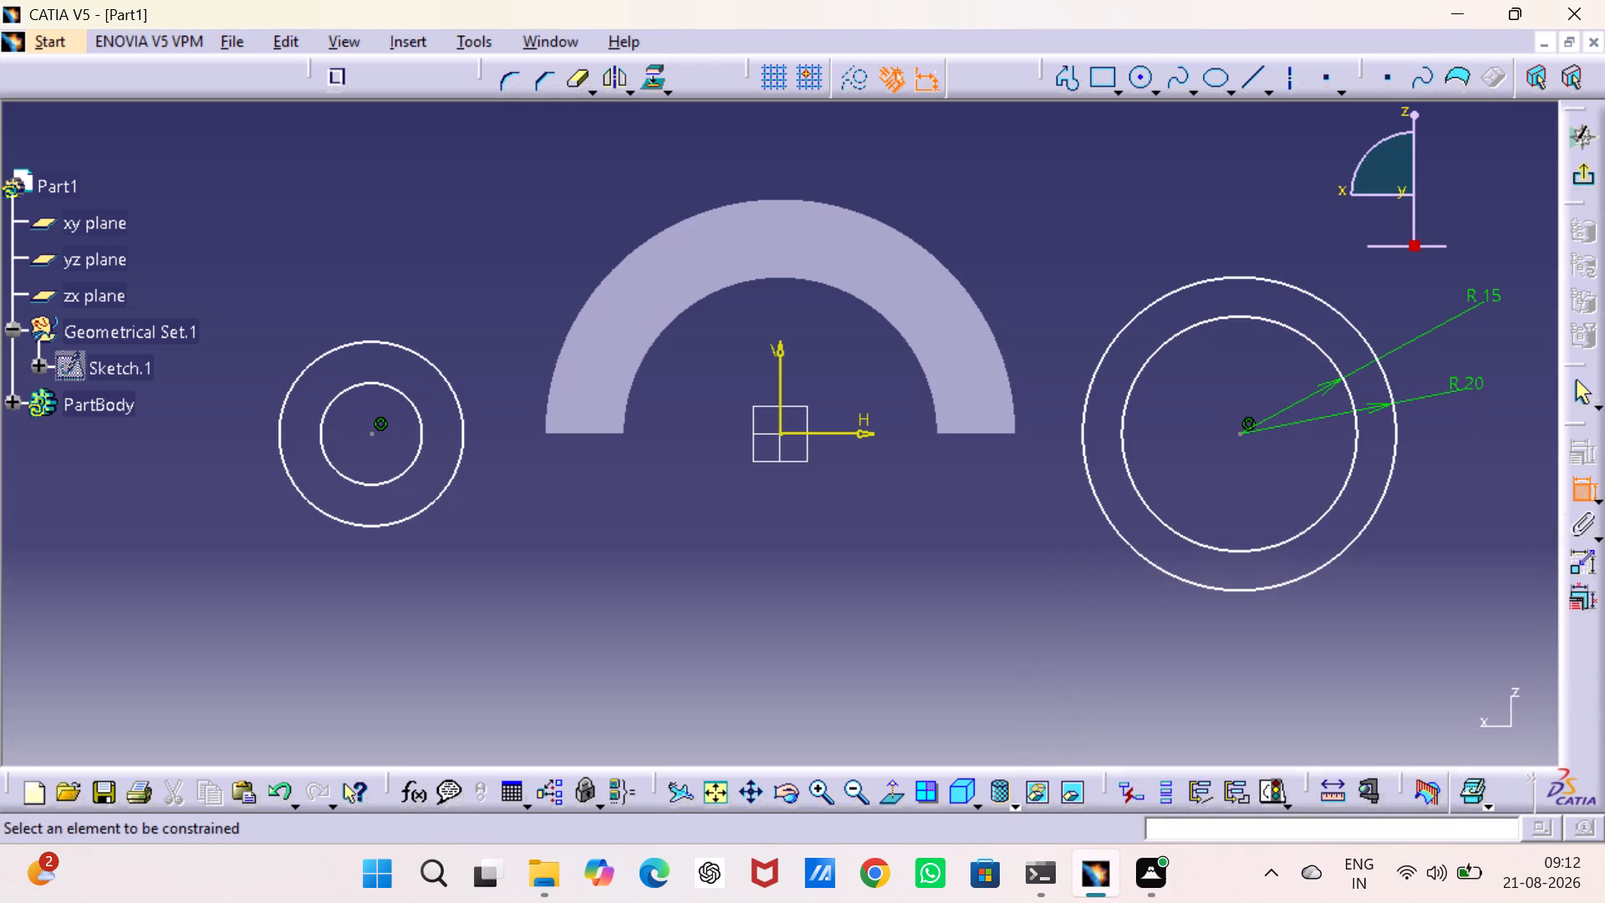
# Dimension the outer circle of the pair on the negative H side and set its radius to 20 mm.
pyautogui.click(427, 360)
pyautogui.click(293, 240)
pyautogui.doubleClick(292, 233)
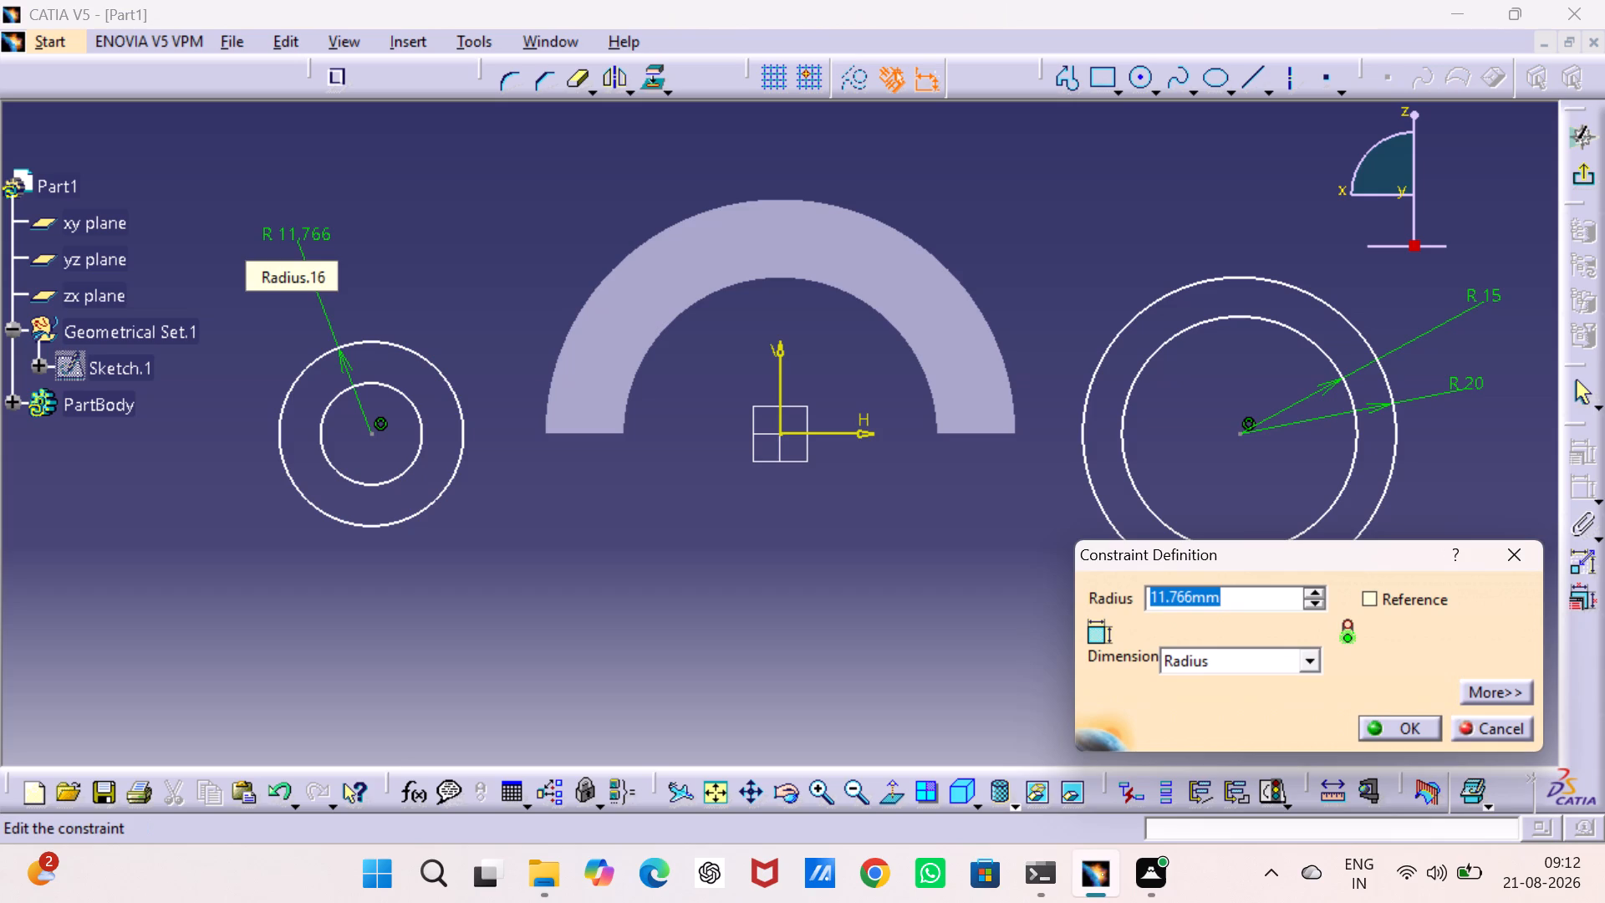
pyautogui.write('20')
pyautogui.press('Return')
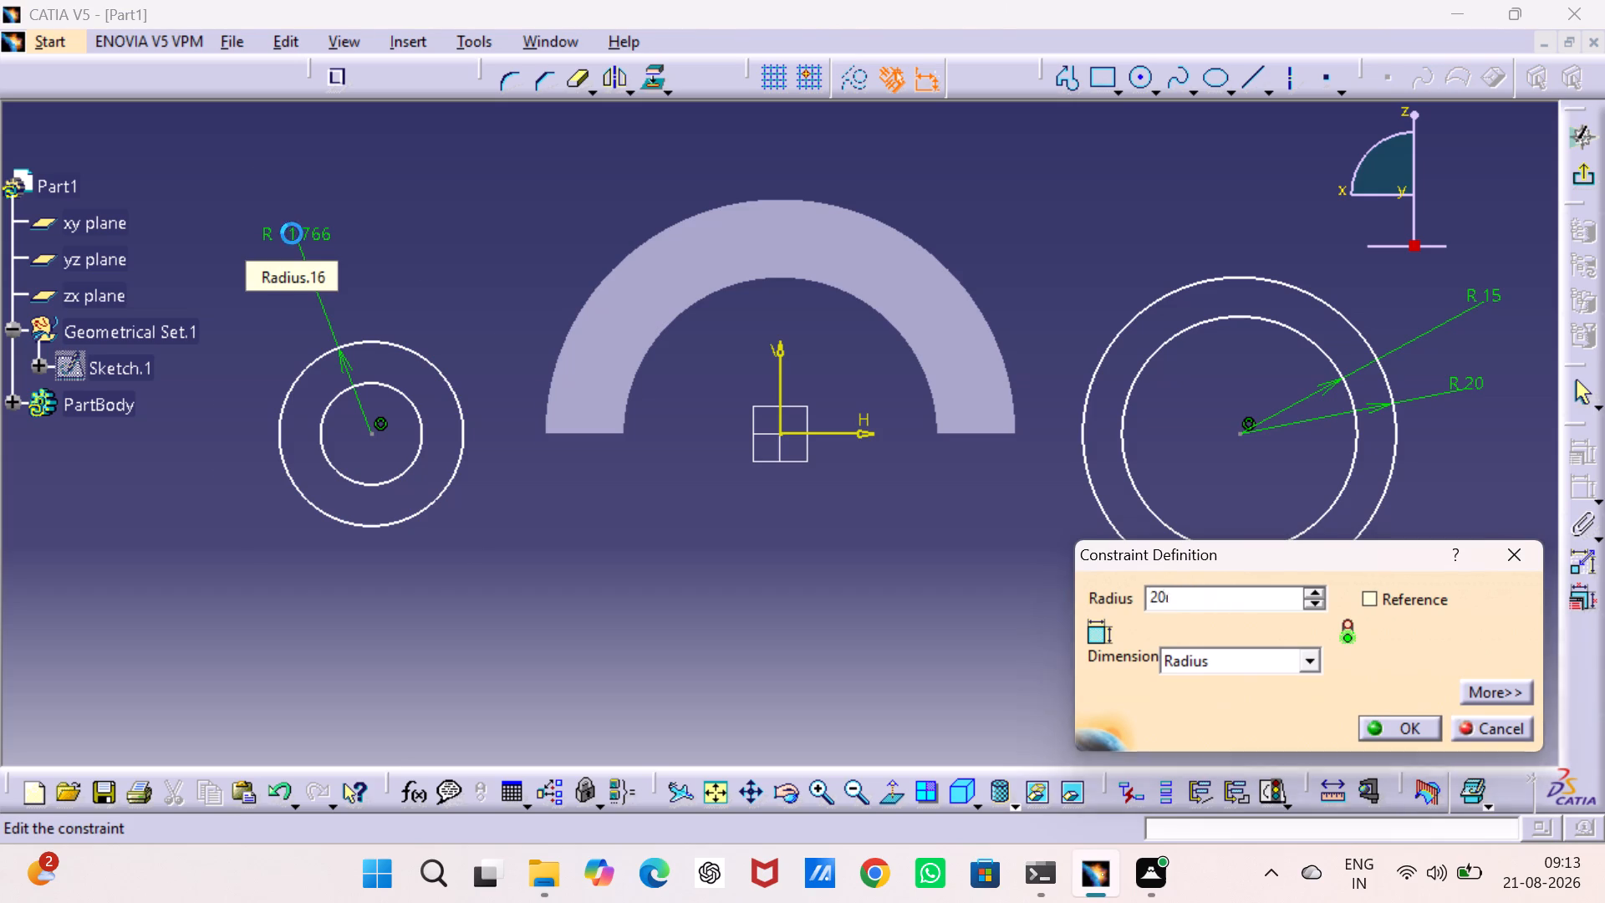
# Dimension the inner circle of the pair on the negative H side and set its radius to 15 mm.
pyautogui.click(329, 402)
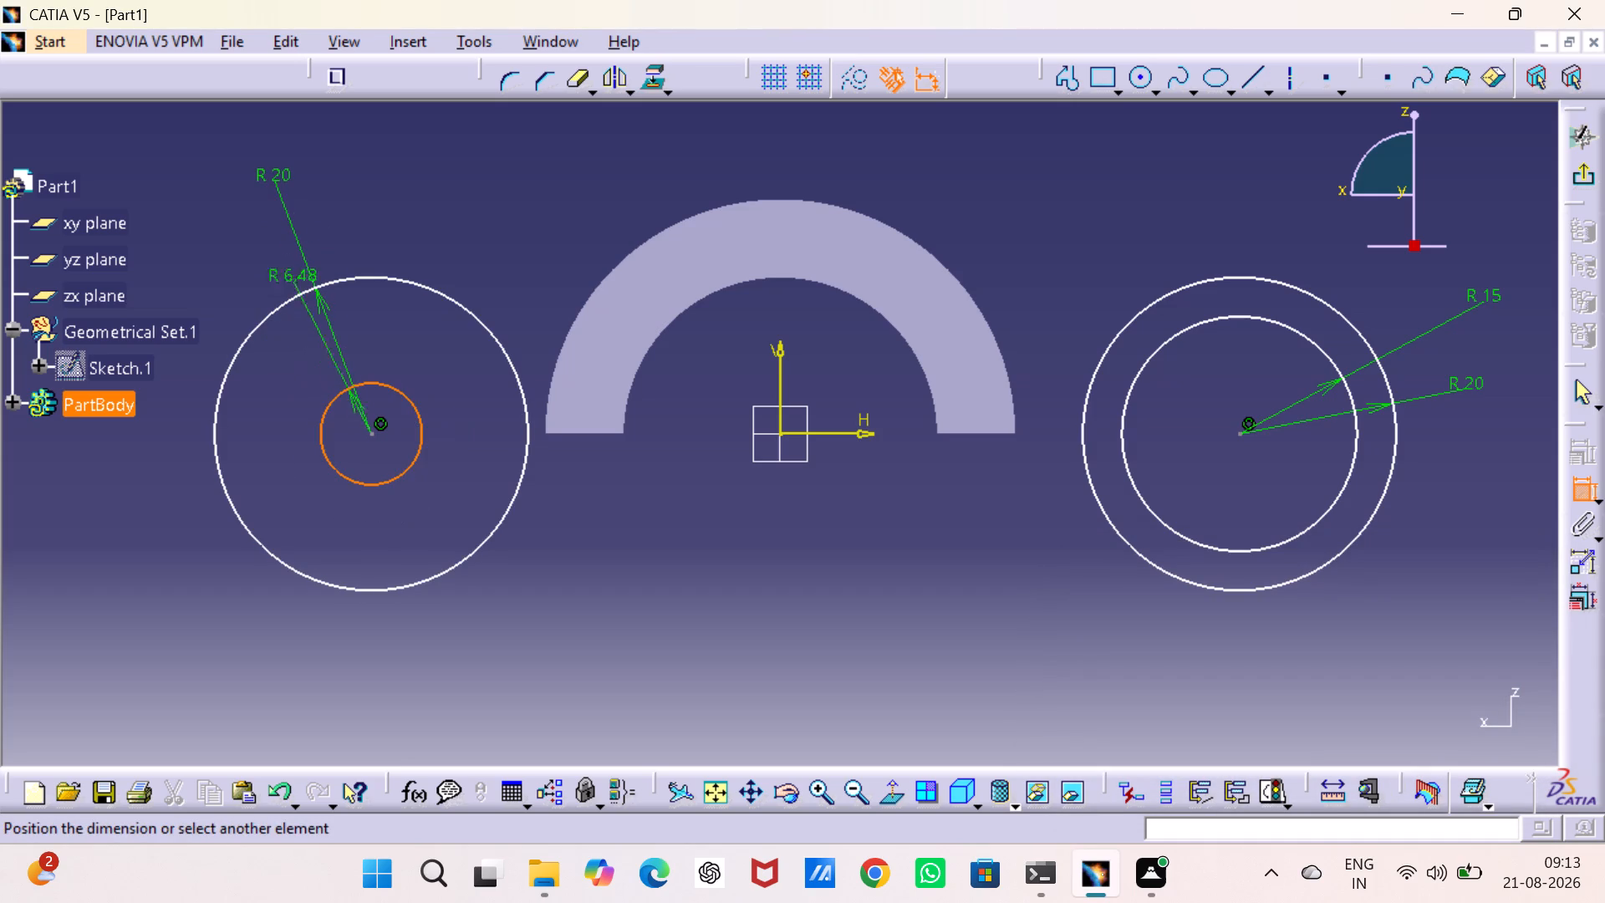
pyautogui.click(349, 199)
pyautogui.doubleClick(350, 188)
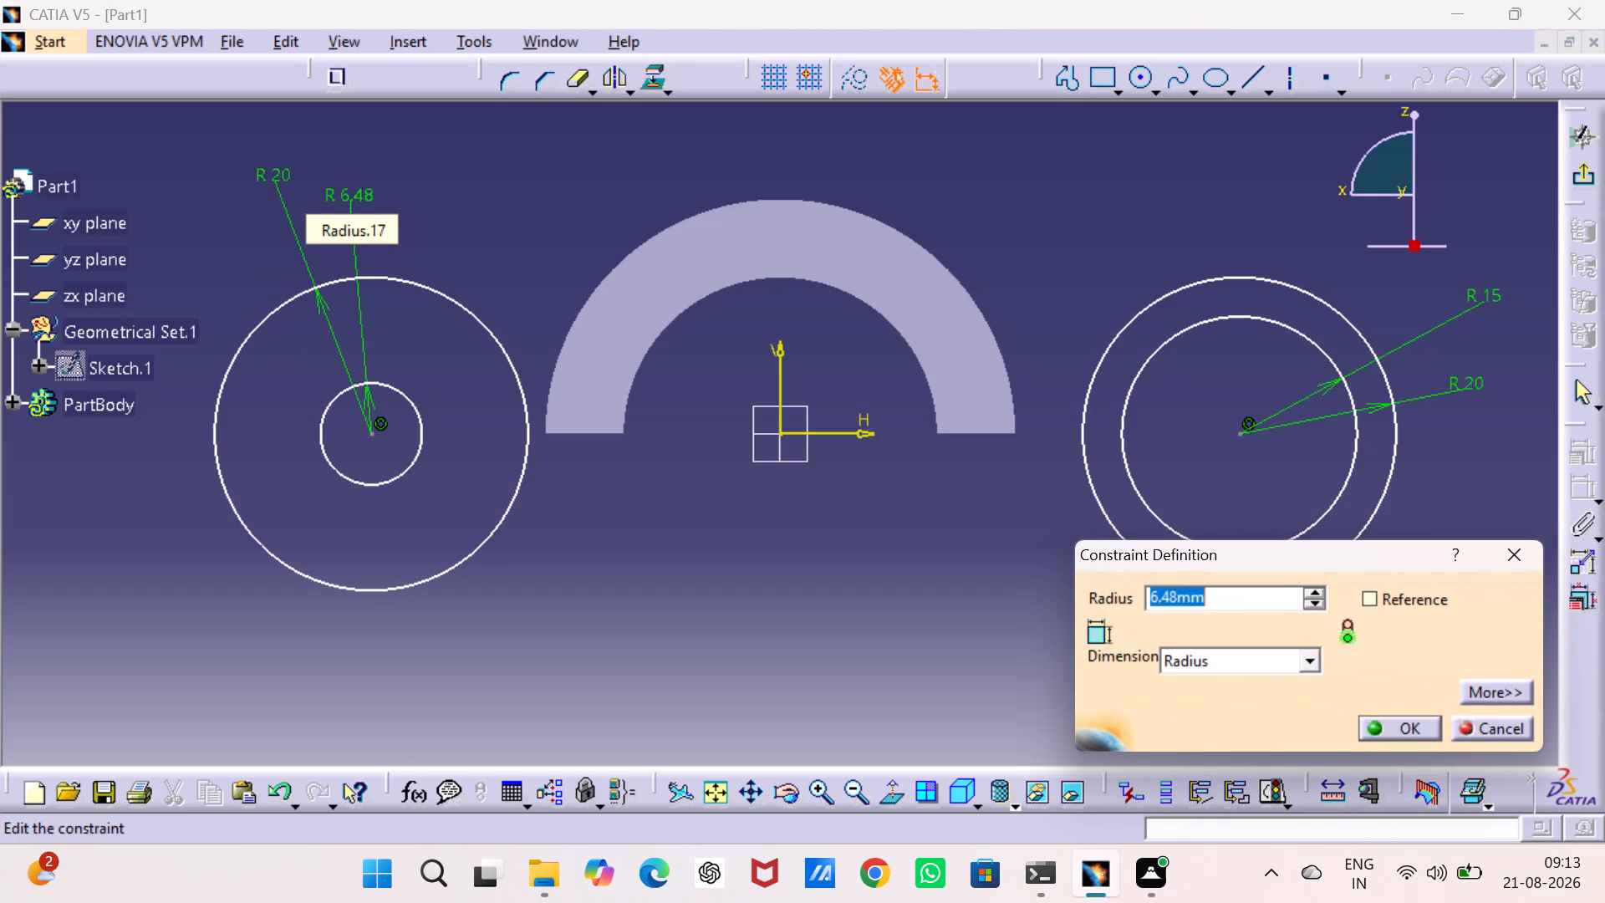
pyautogui.write('15')
pyautogui.press('Return')
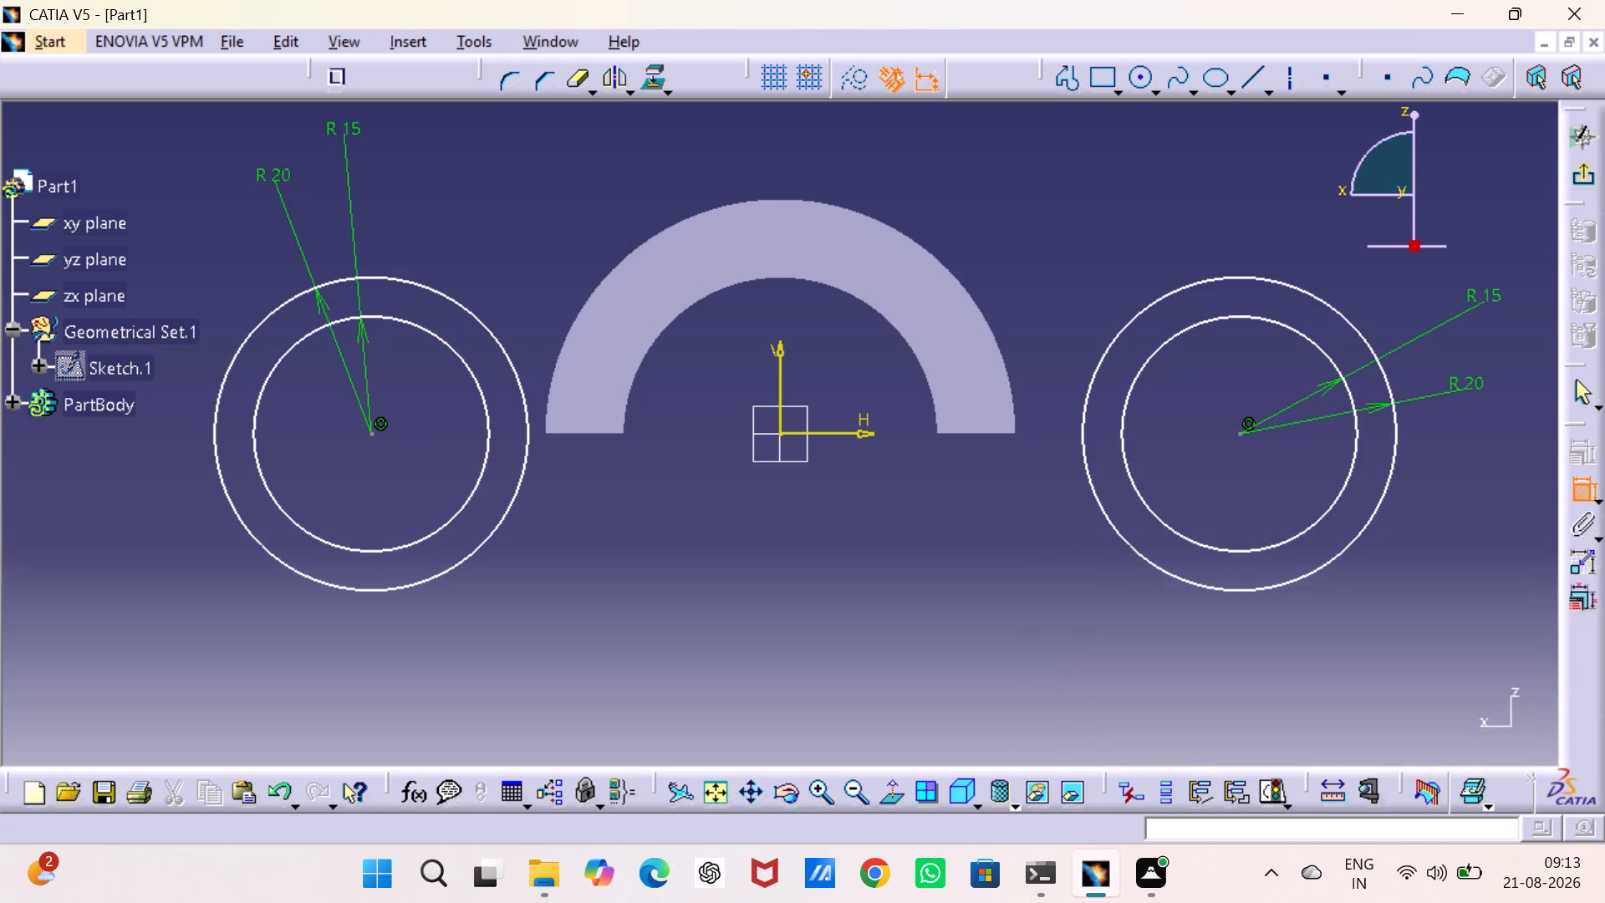
# Dimension the horizontal distance between the centres of the two circle pairs, below the sketch, and set it to 220 mm.
pyautogui.click(373, 436)
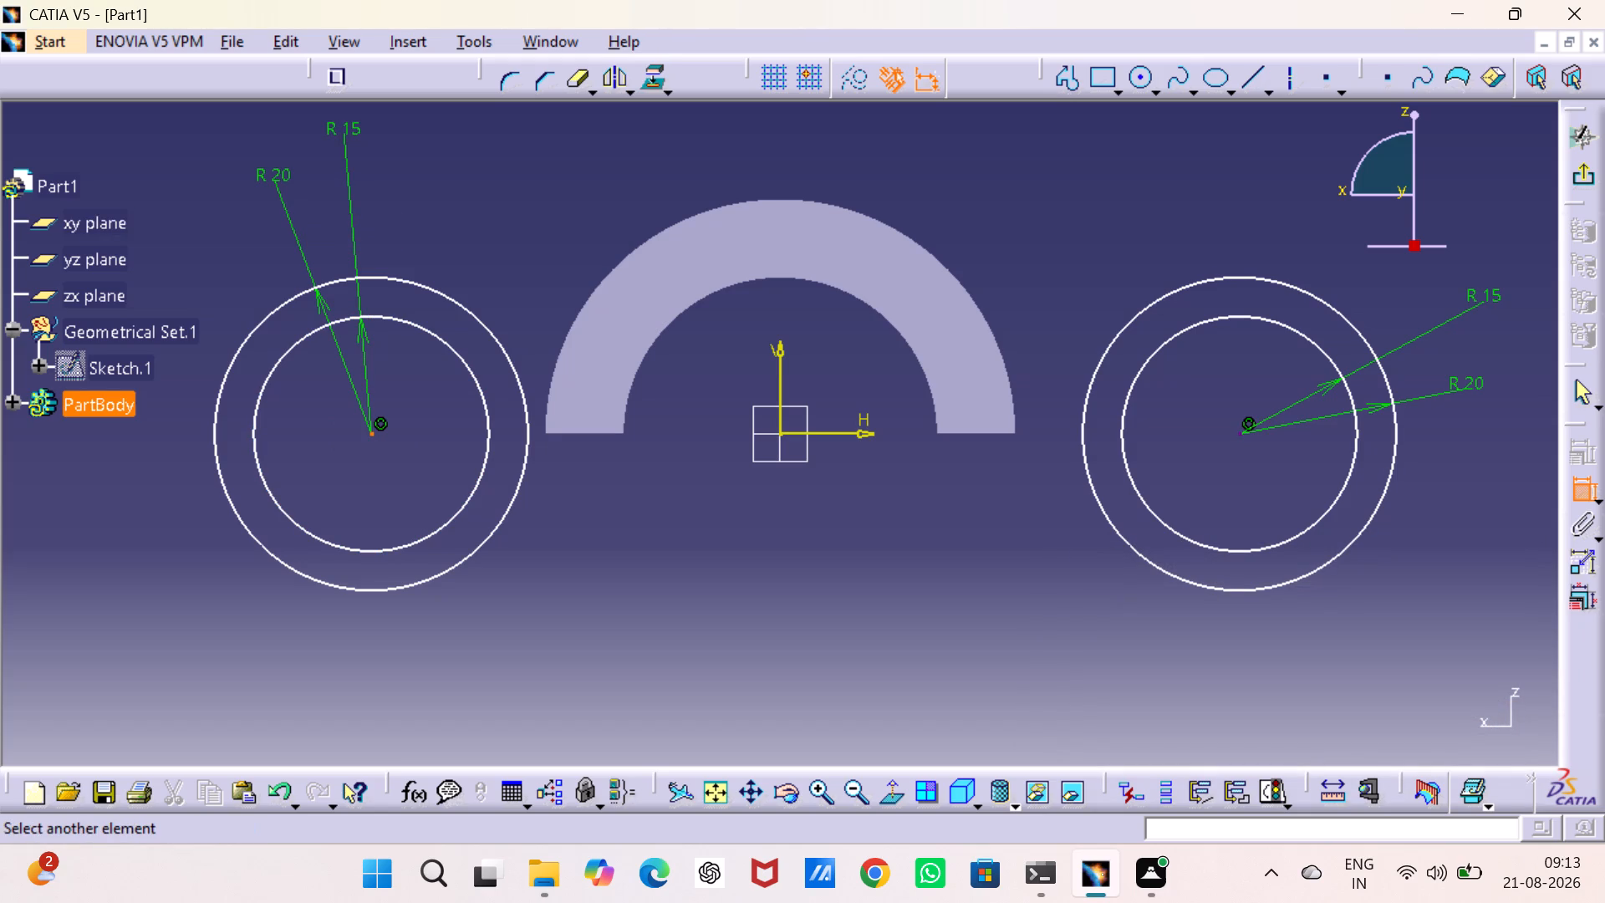
pyautogui.click(1241, 433)
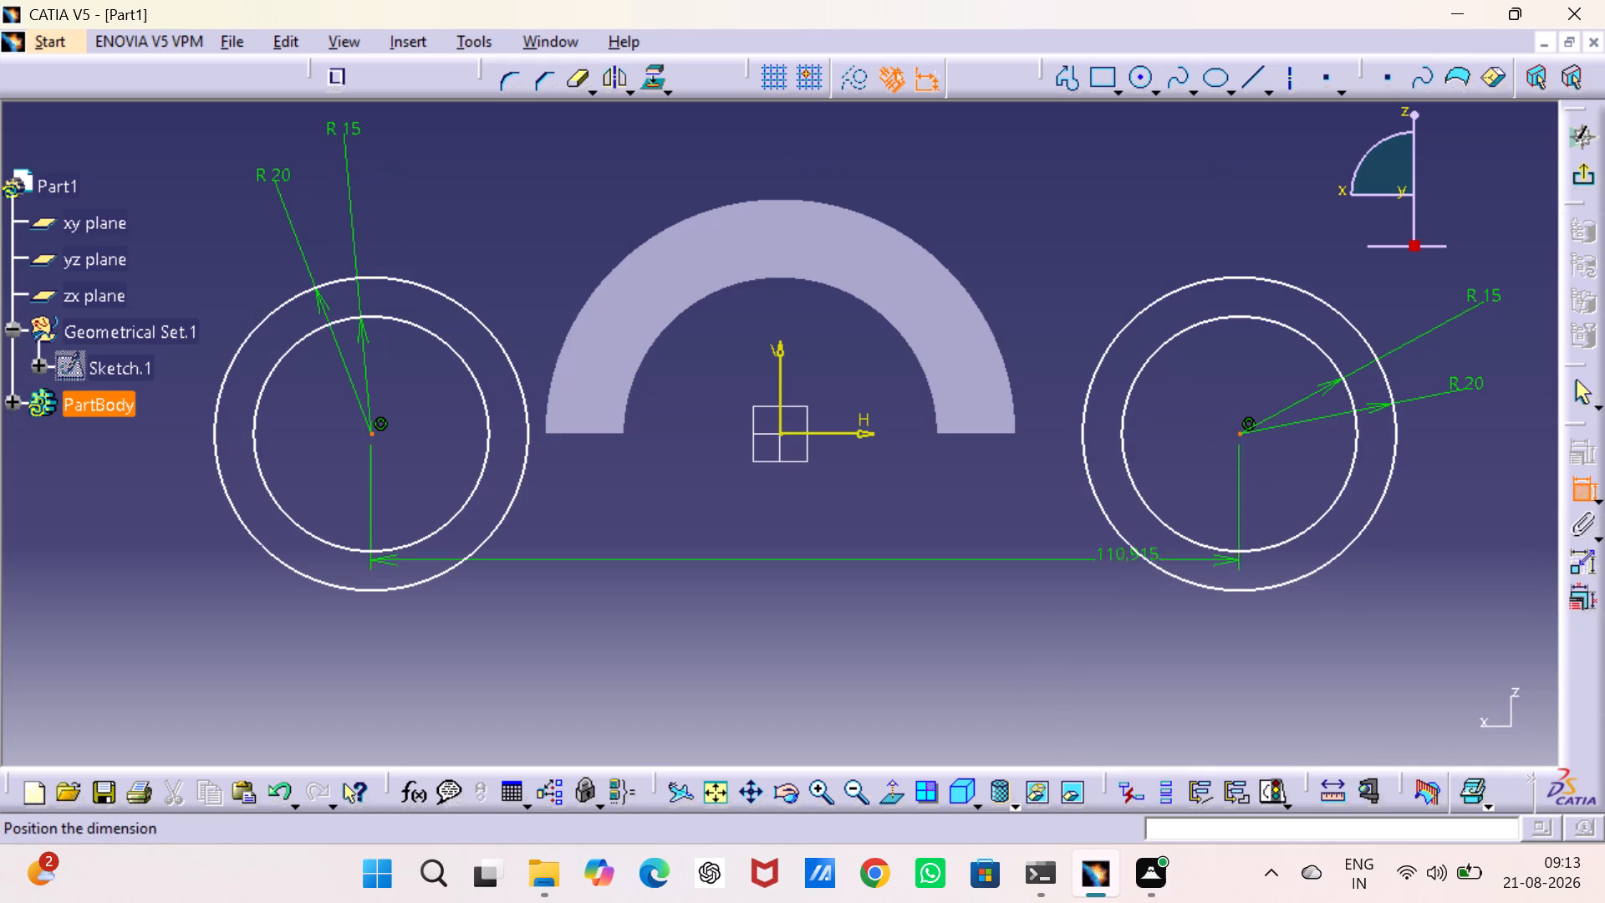
pyautogui.click(828, 699)
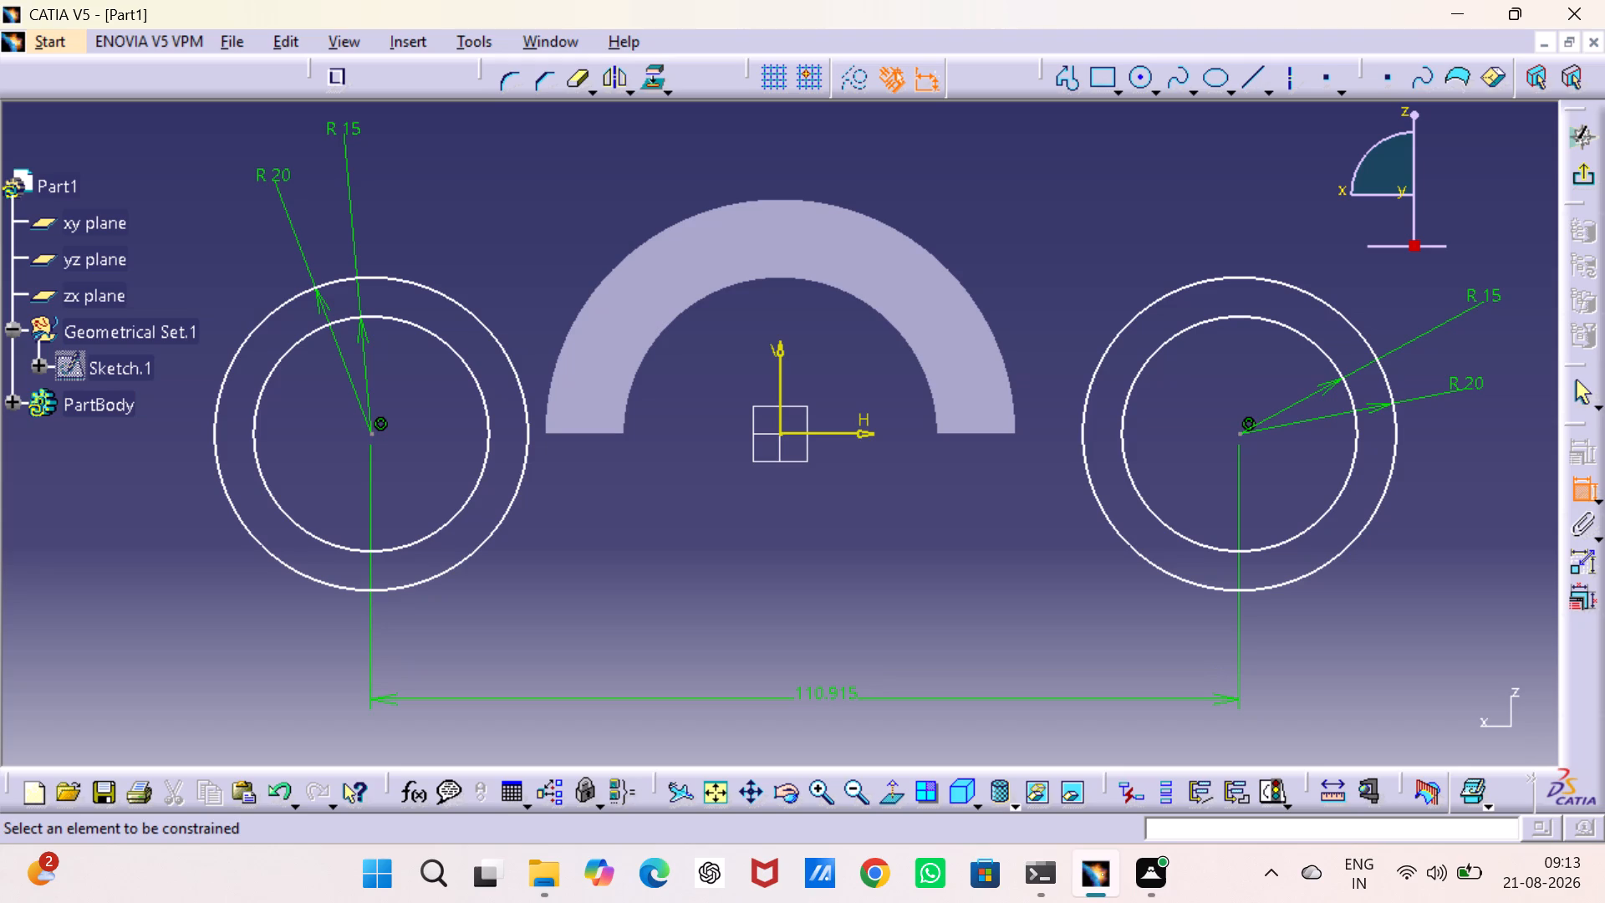
pyautogui.doubleClick(828, 696)
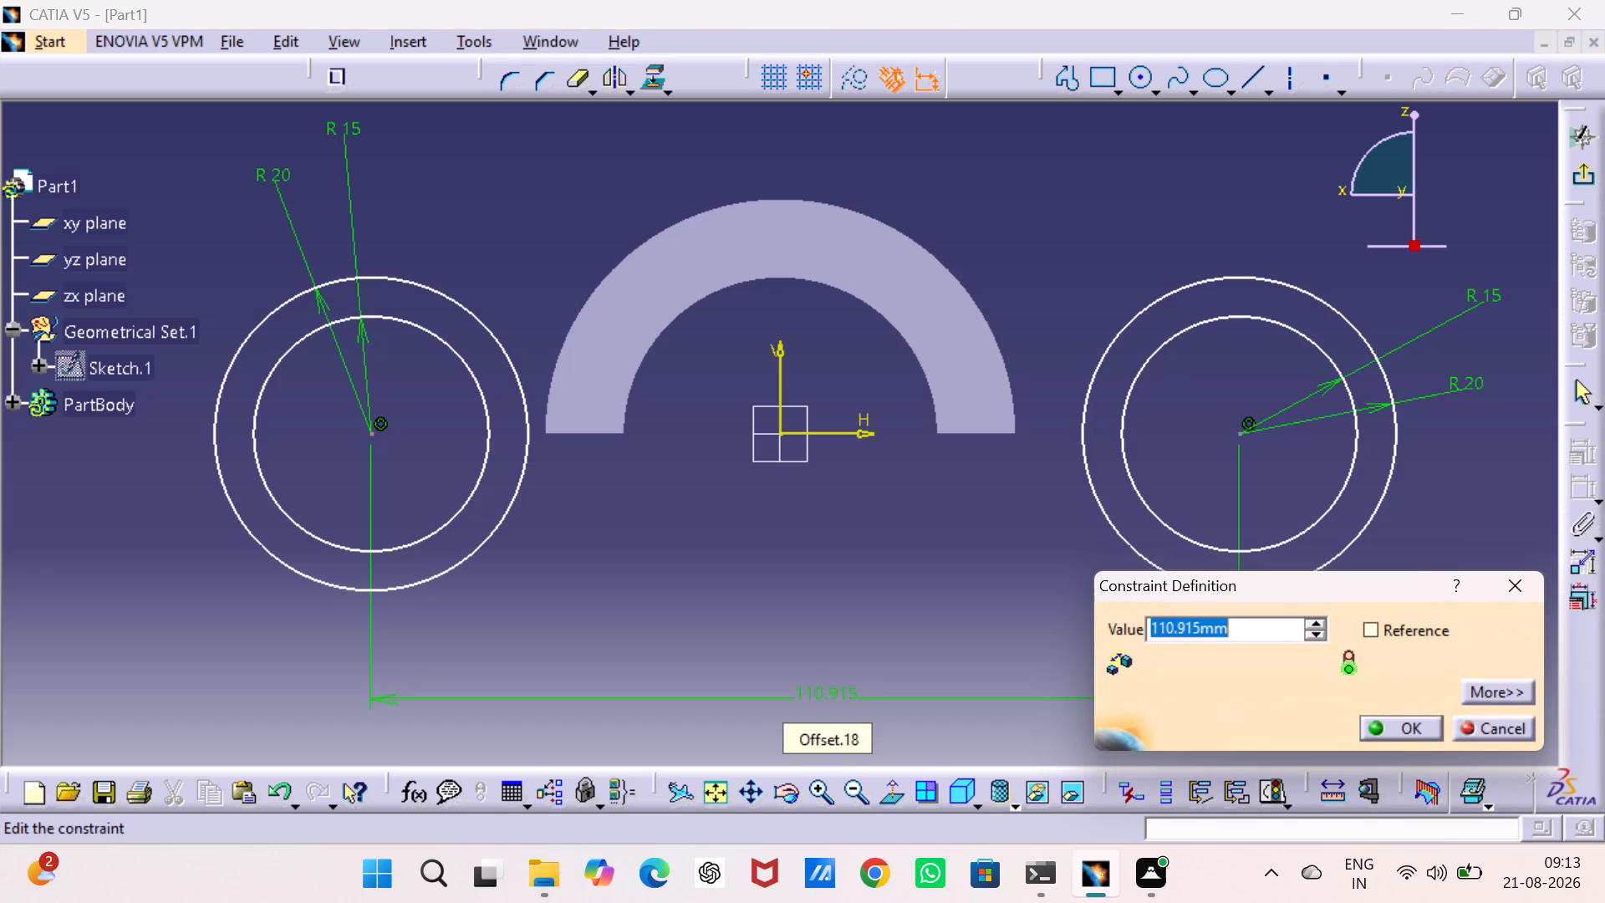
pyautogui.press('2')
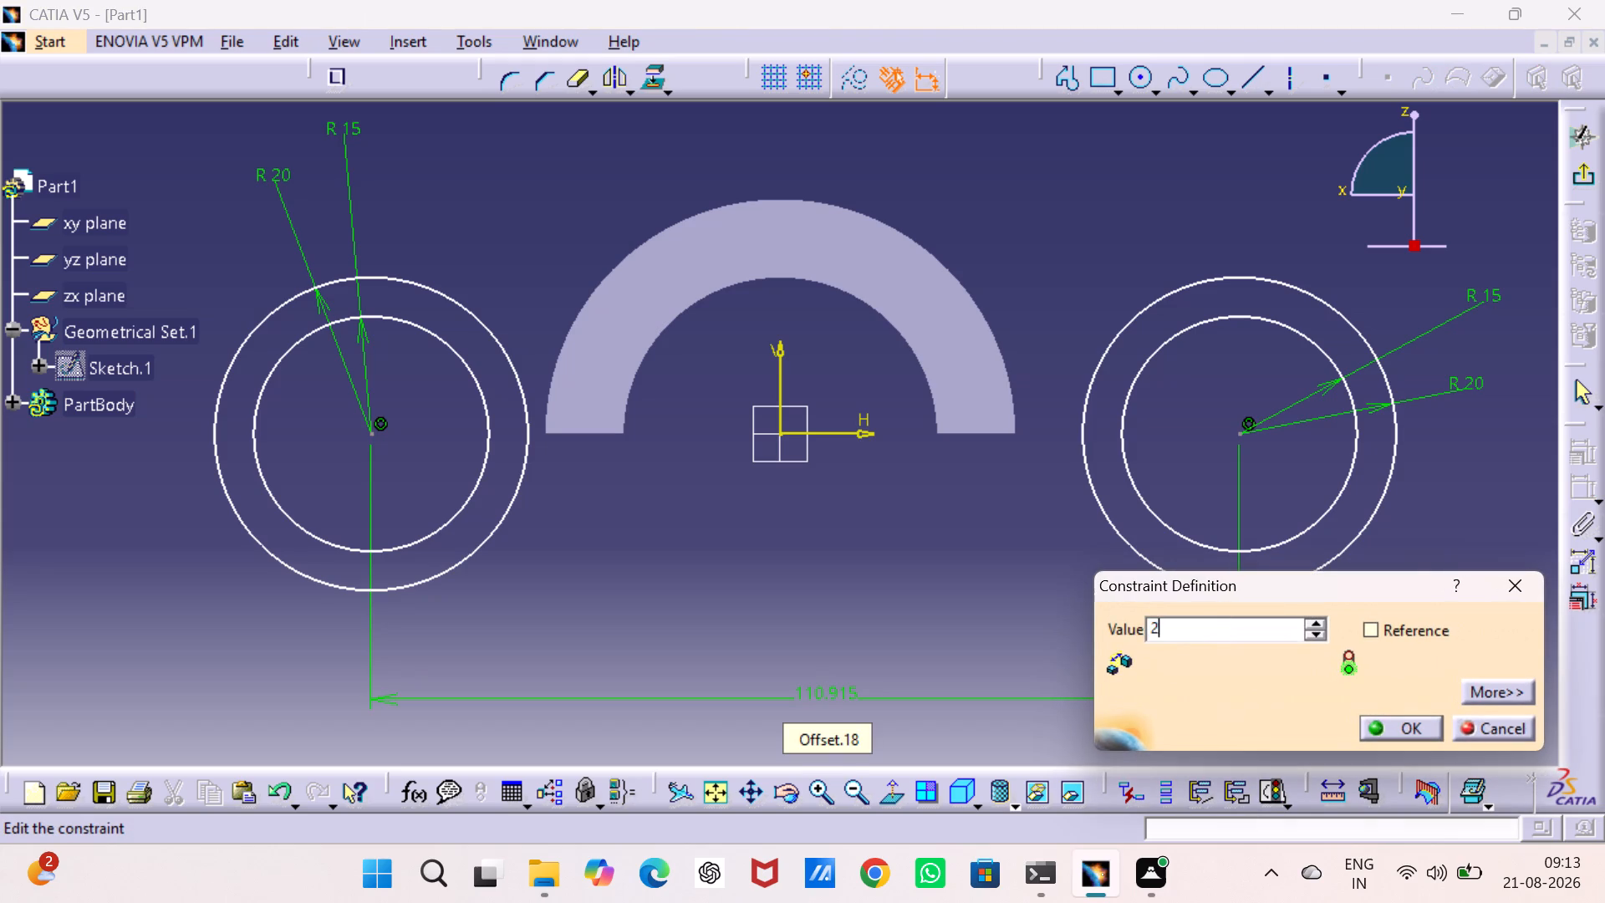
pyautogui.press('2')
pyautogui.press('0')
pyautogui.press('Return')
# Dimension the distance from the negative-H circle centre to the V axis at the origin and set it to 110 mm.
pyautogui.scroll(2, 823, 694)
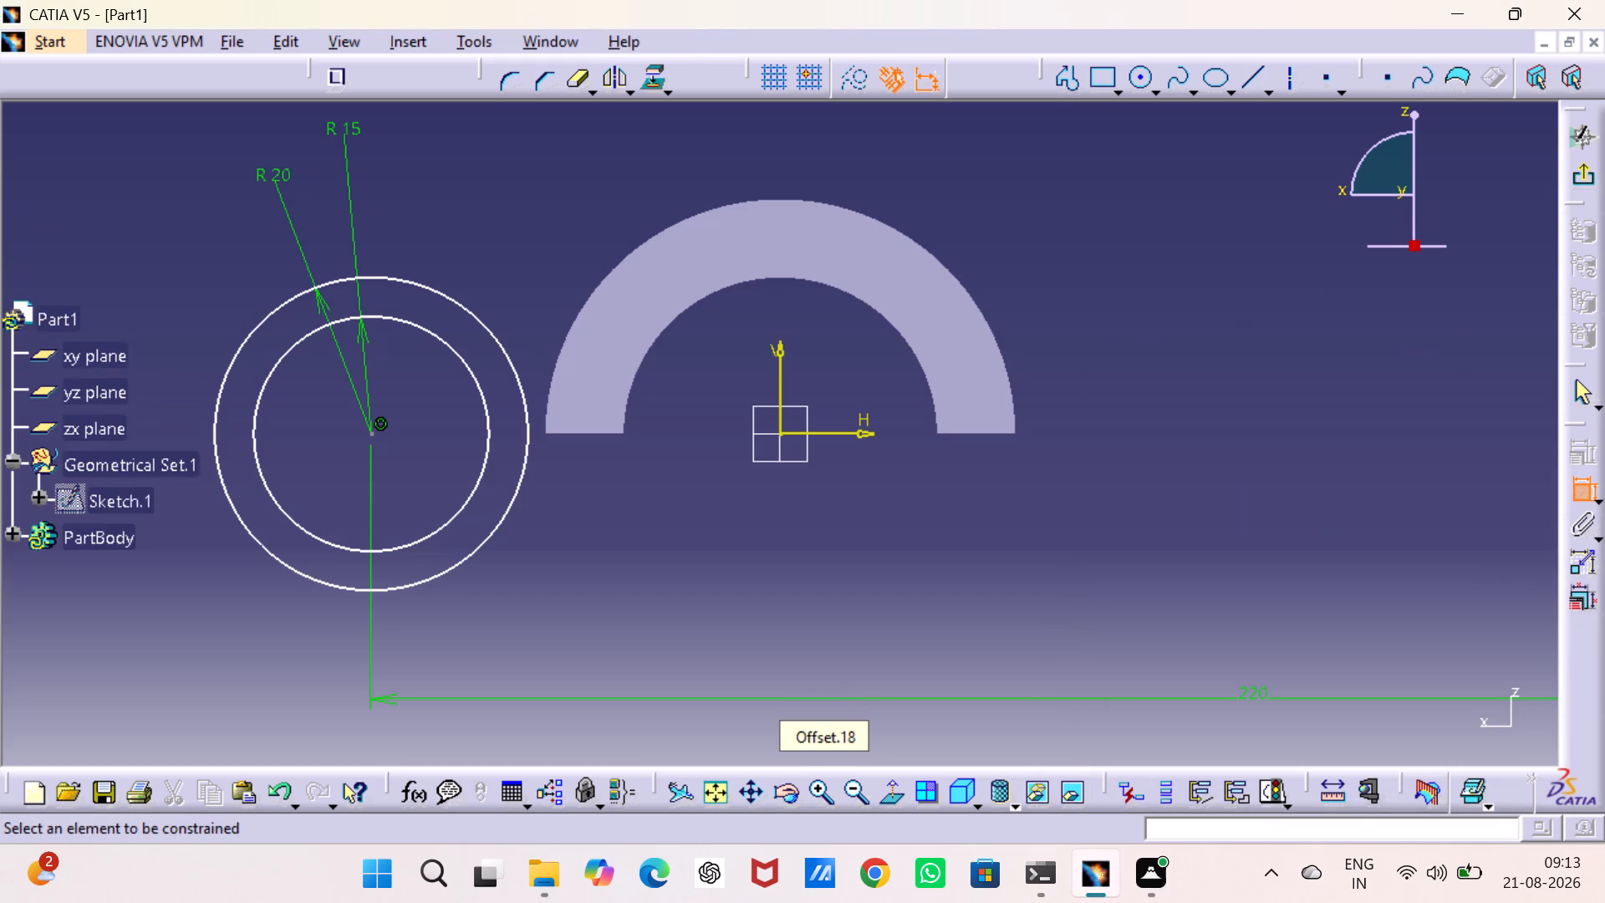
pyautogui.scroll(-1, 823, 694)
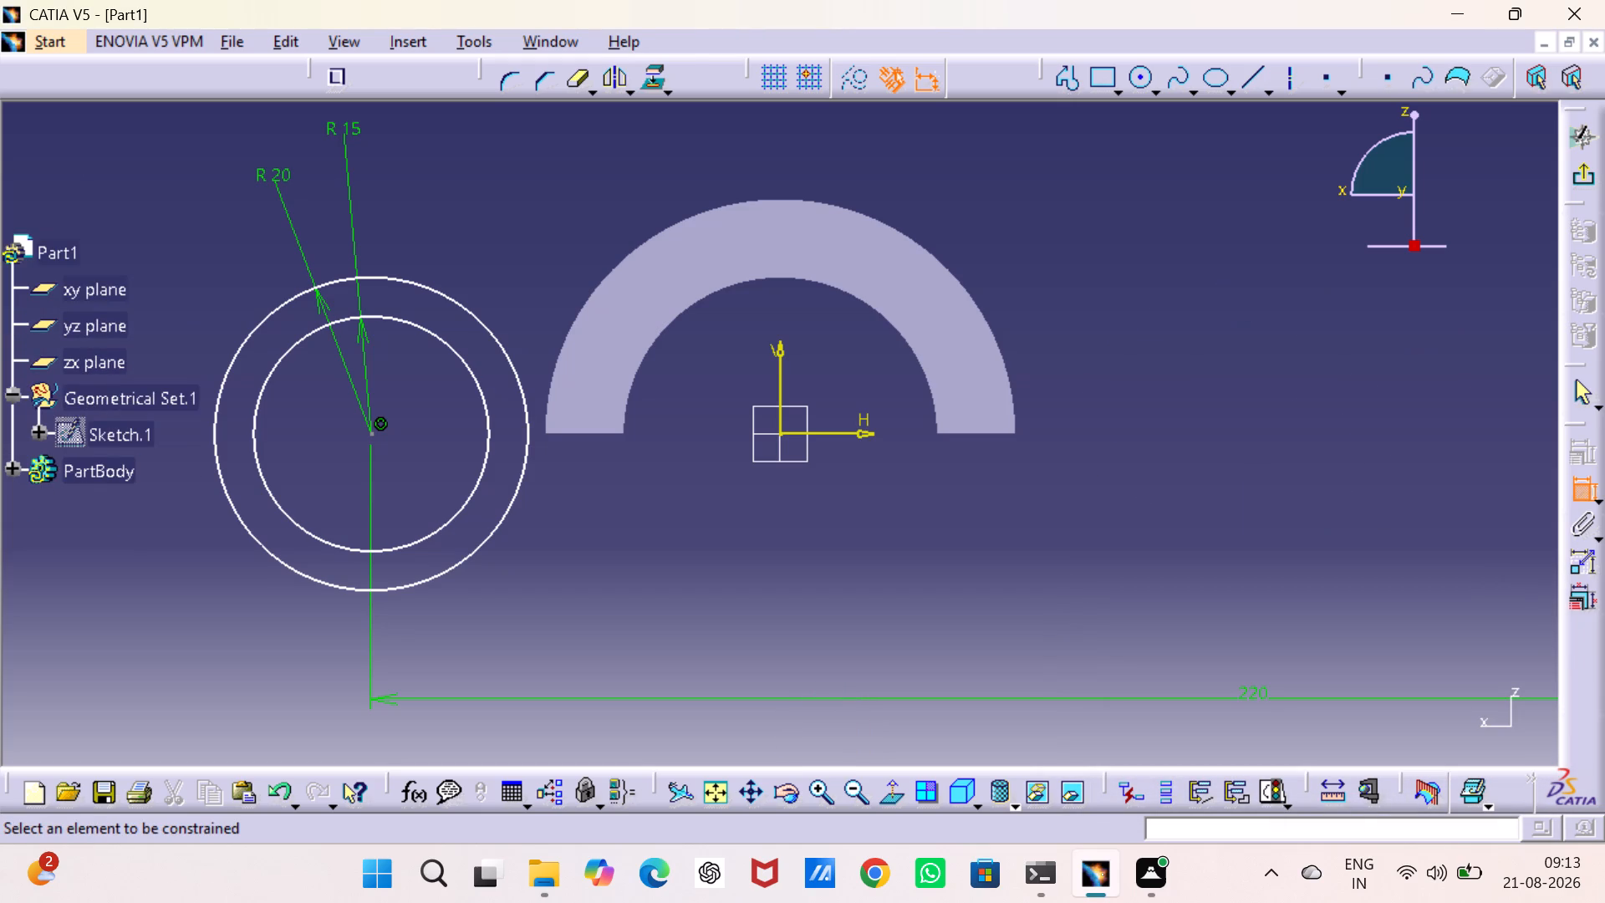
pyautogui.click(369, 435)
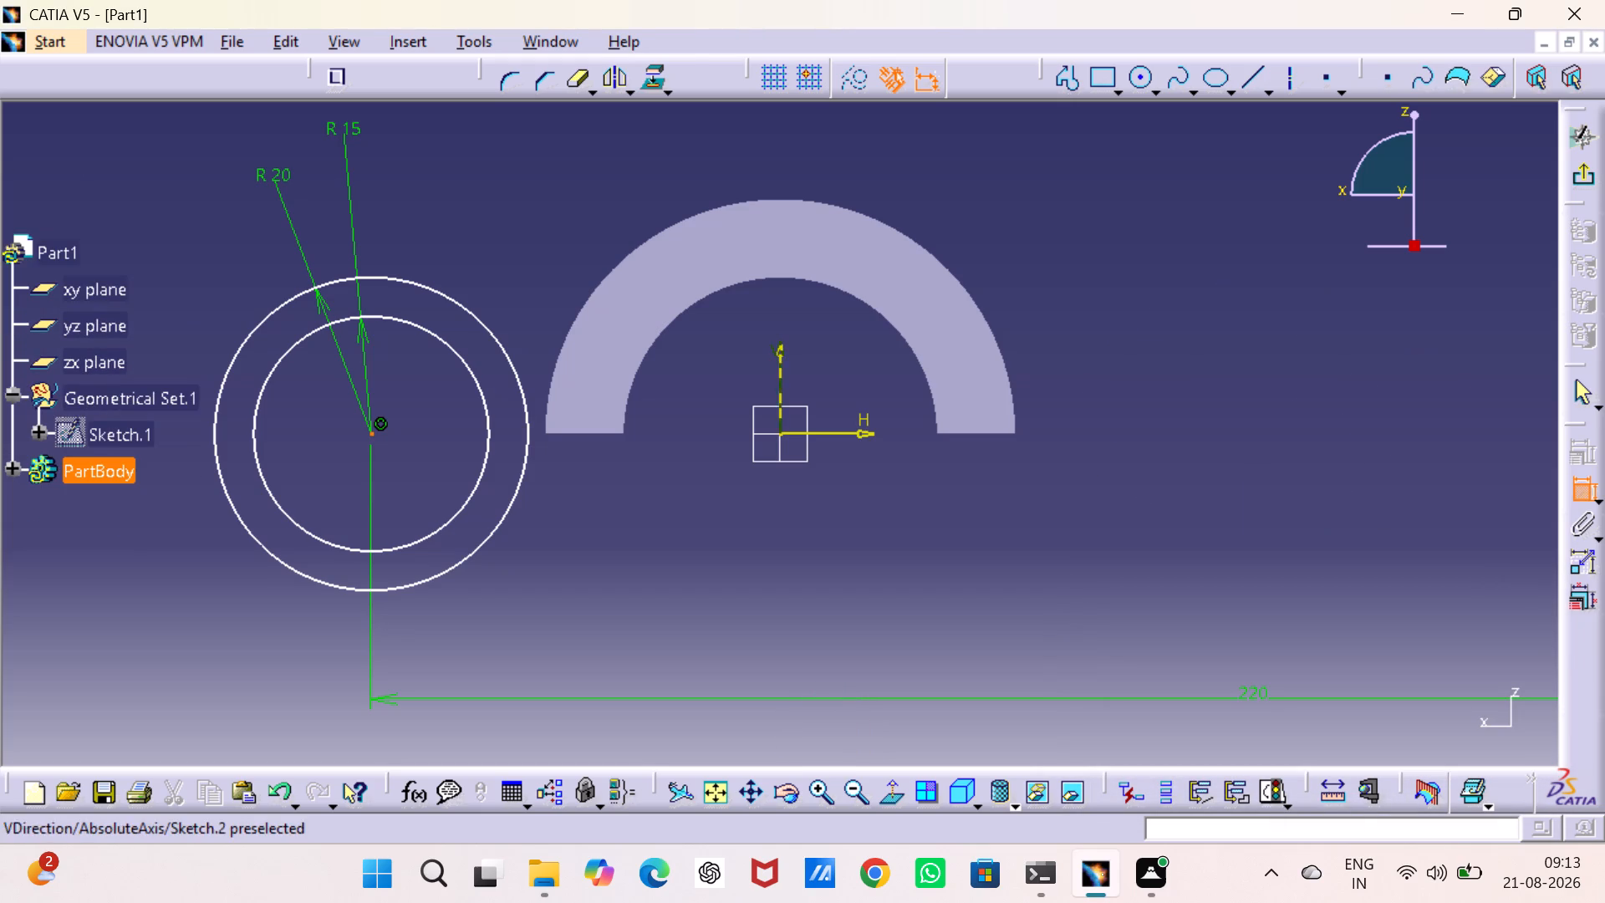
pyautogui.click(780, 432)
pyautogui.click(591, 662)
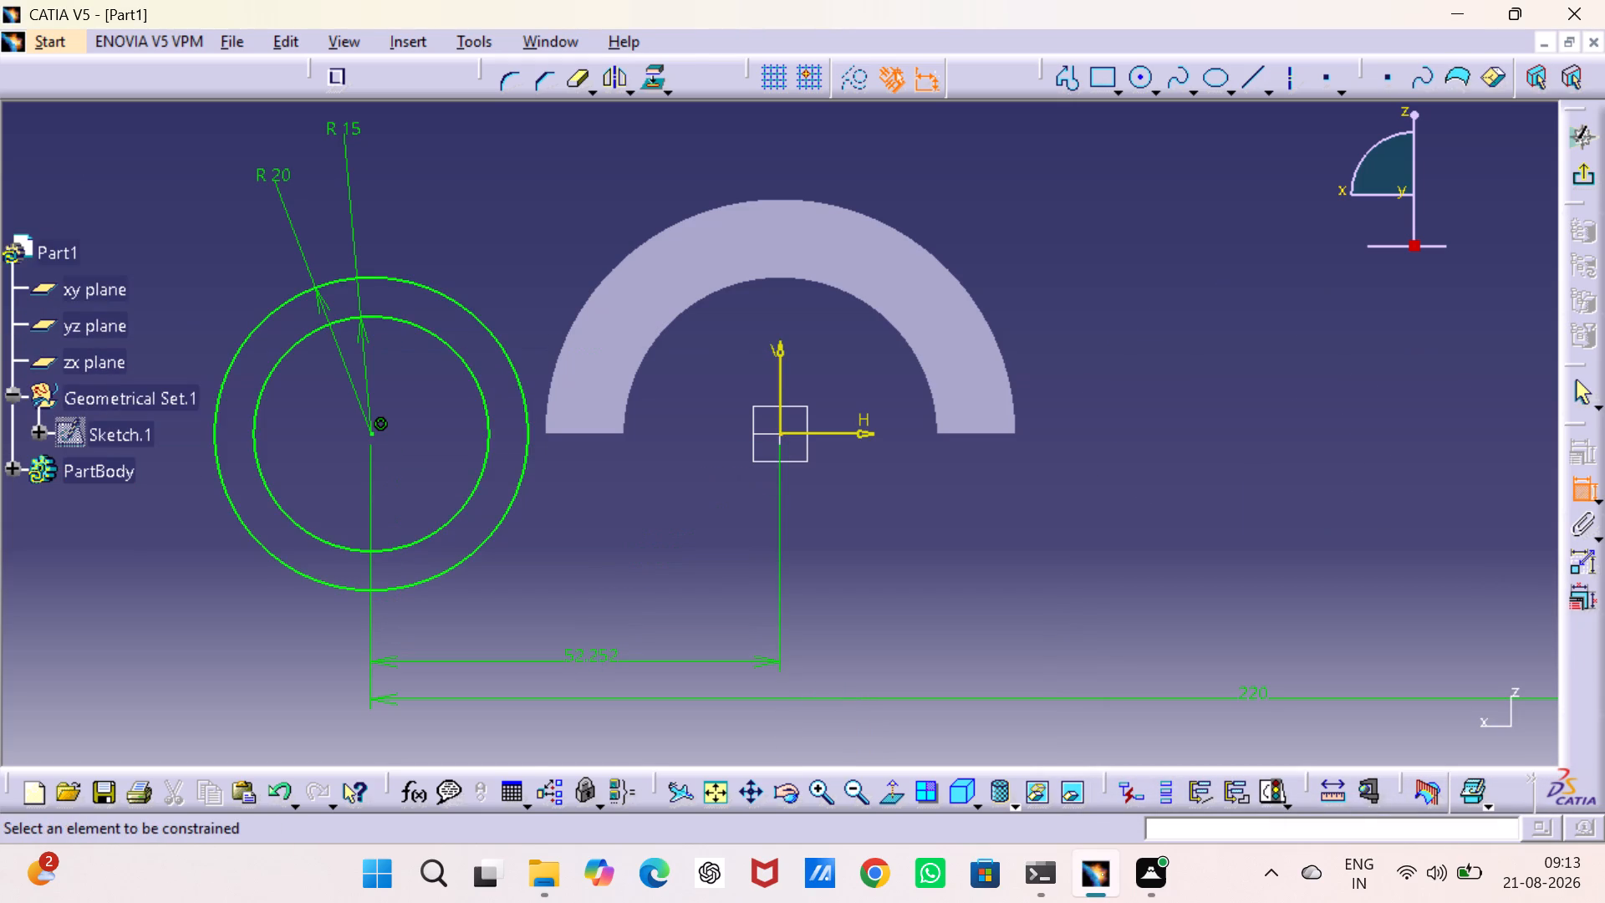
pyautogui.write('11')
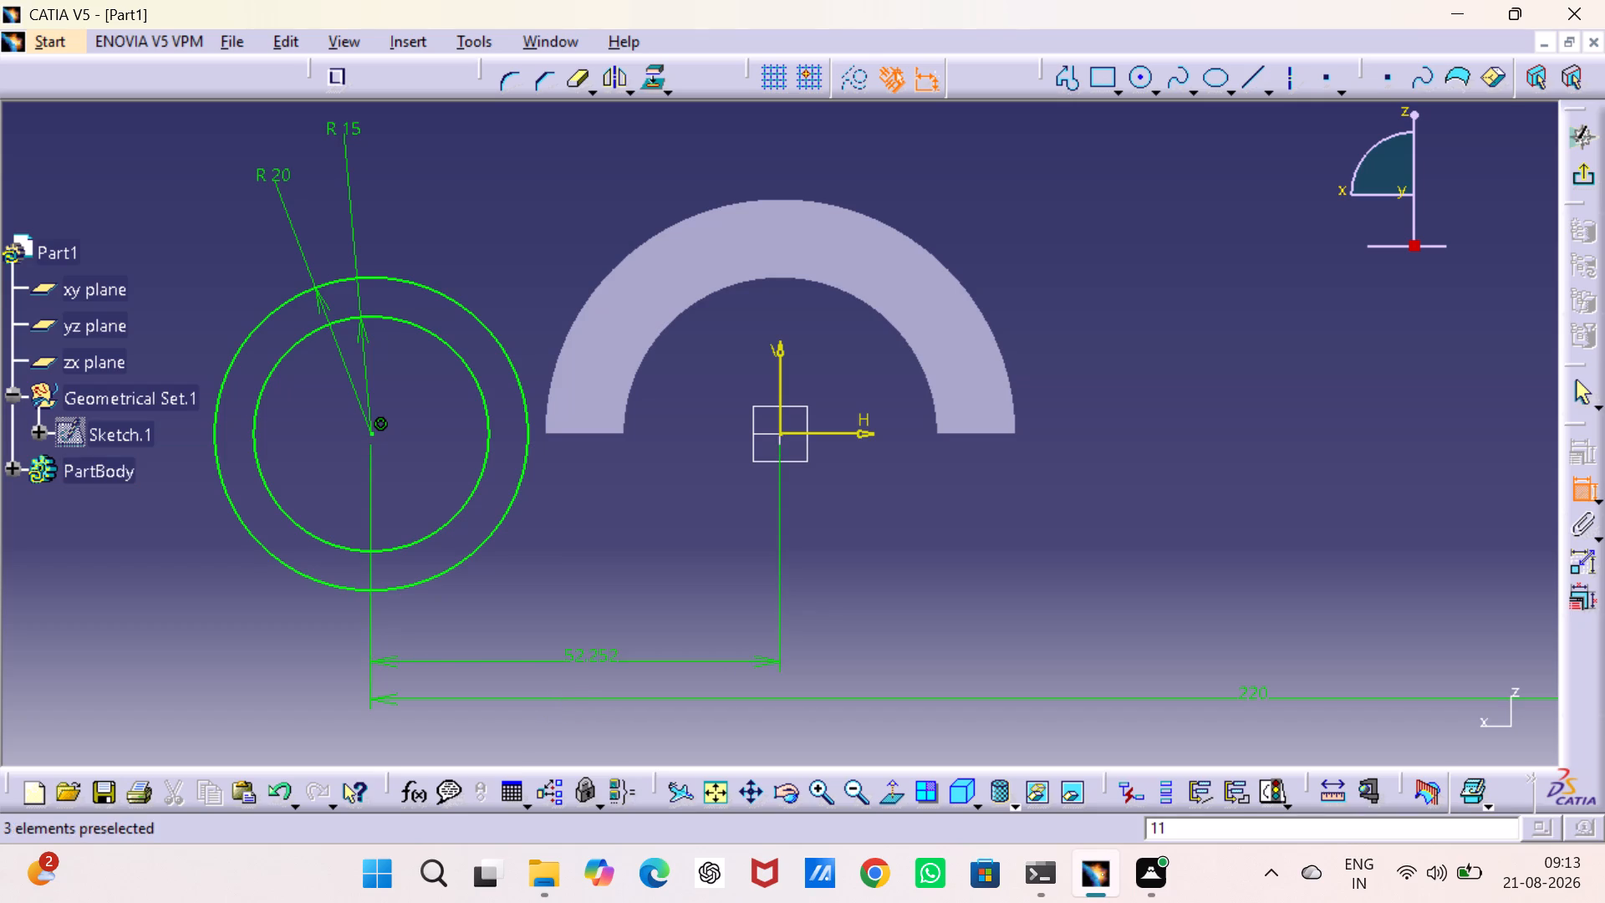
pyautogui.doubleClick(594, 650)
pyautogui.write('110')
pyautogui.press('Return')
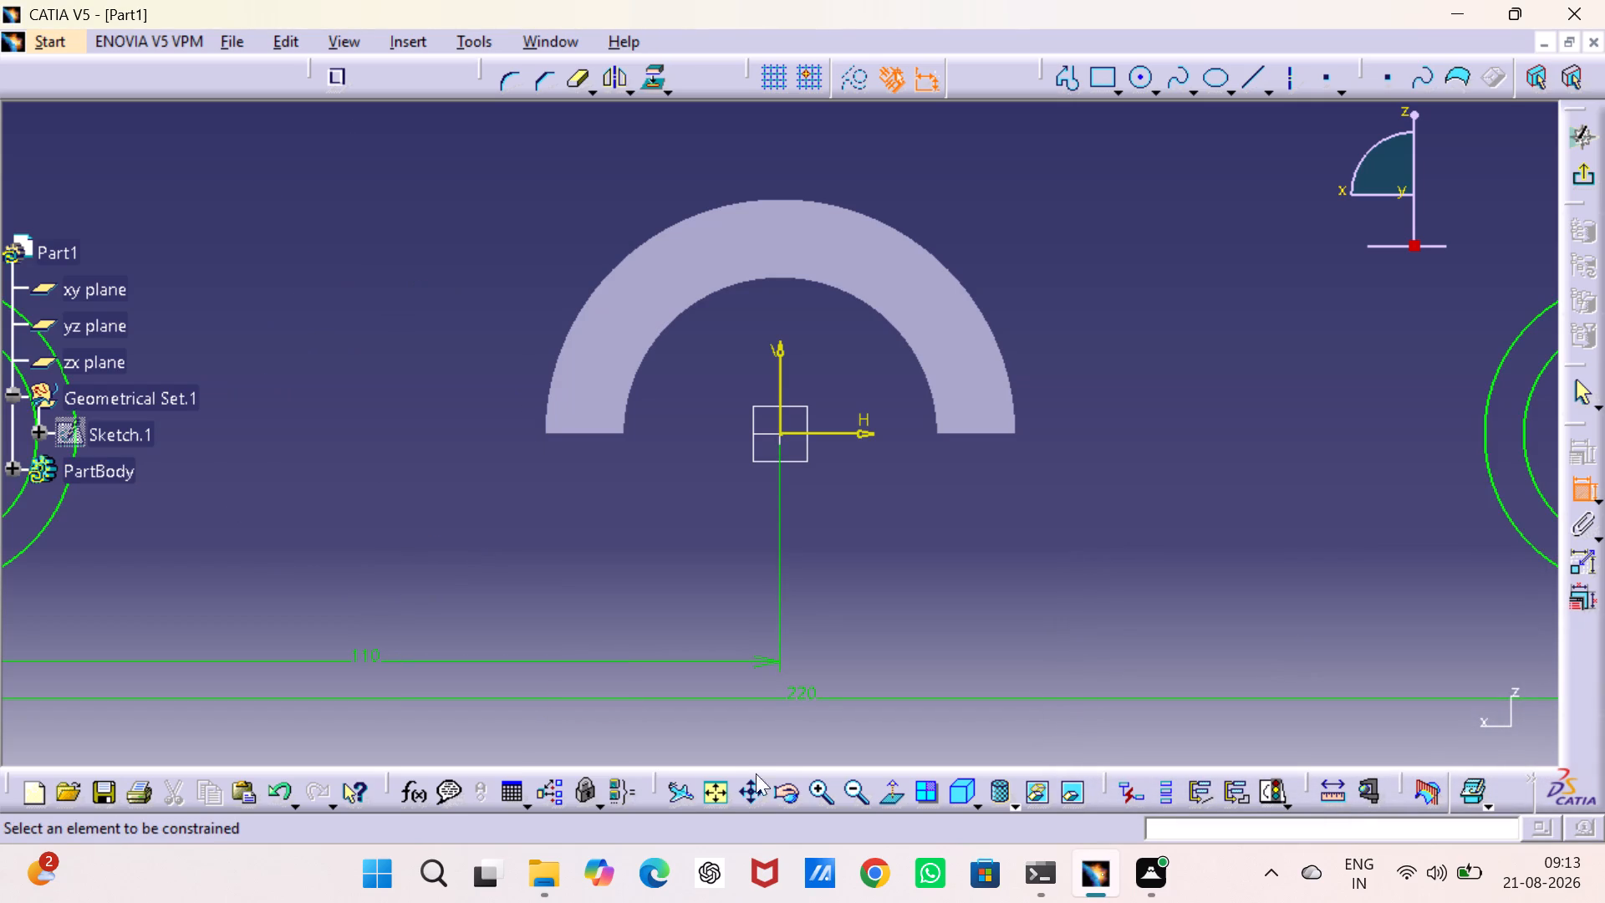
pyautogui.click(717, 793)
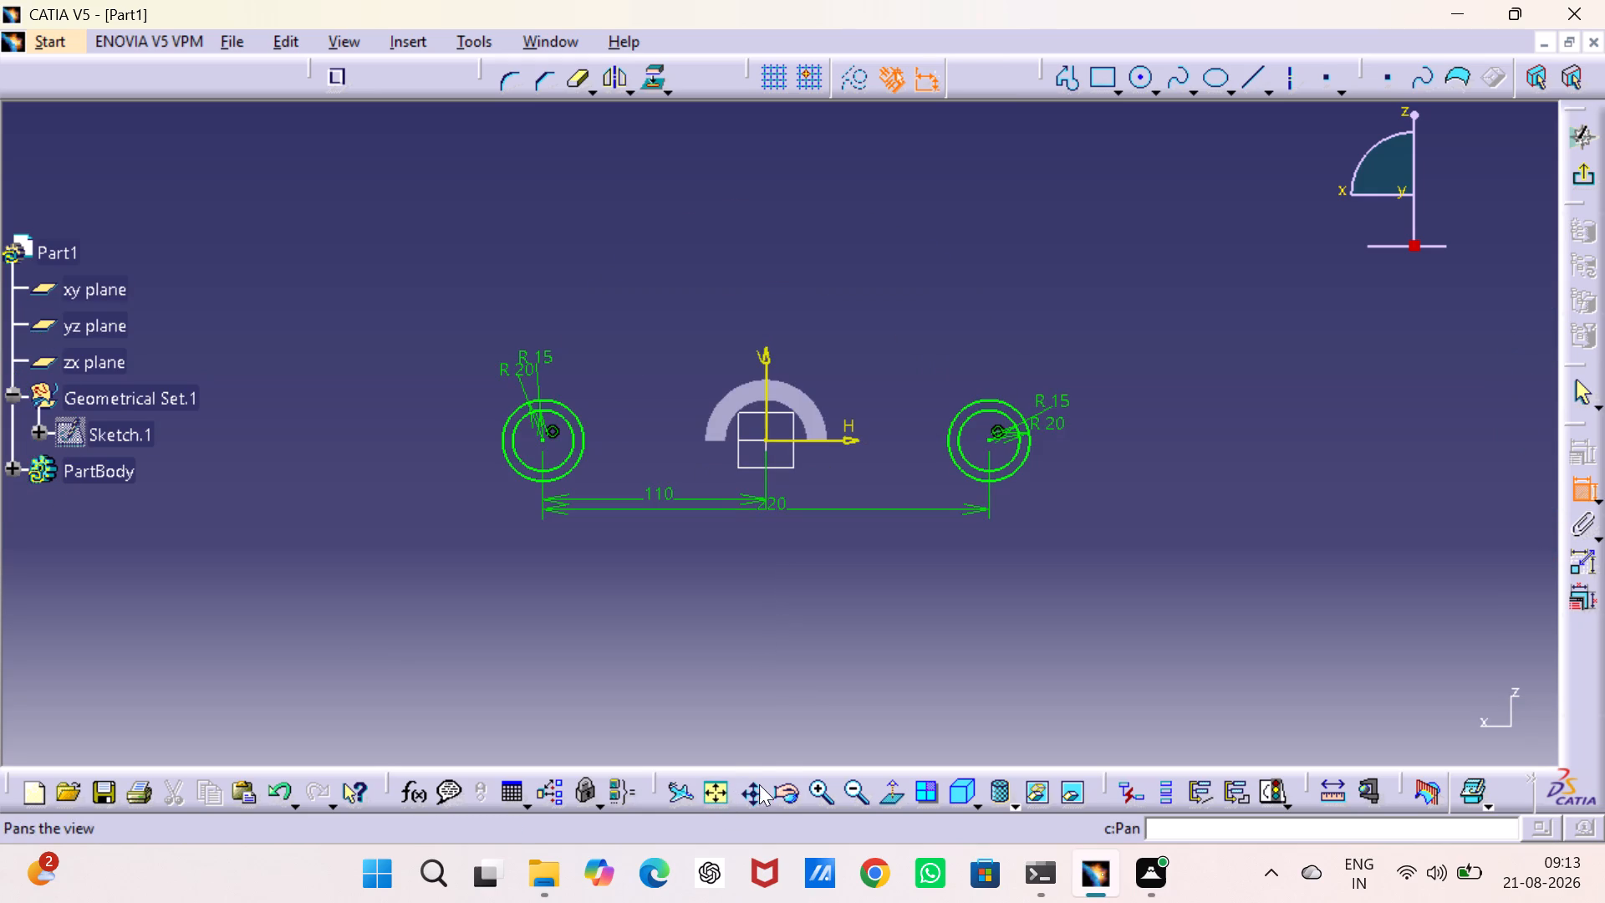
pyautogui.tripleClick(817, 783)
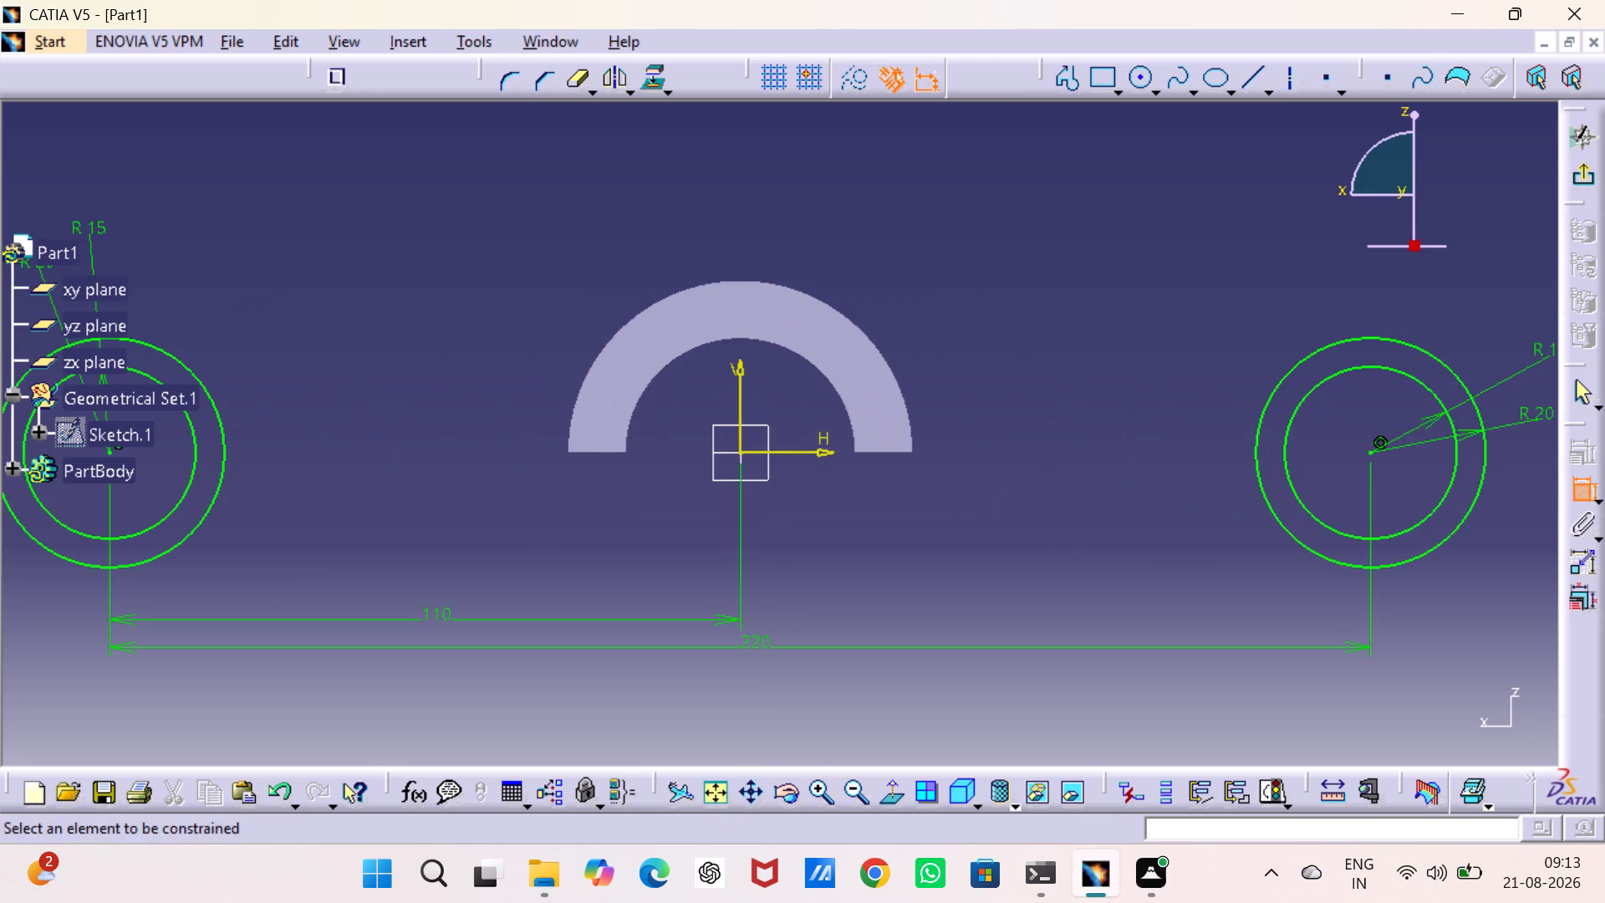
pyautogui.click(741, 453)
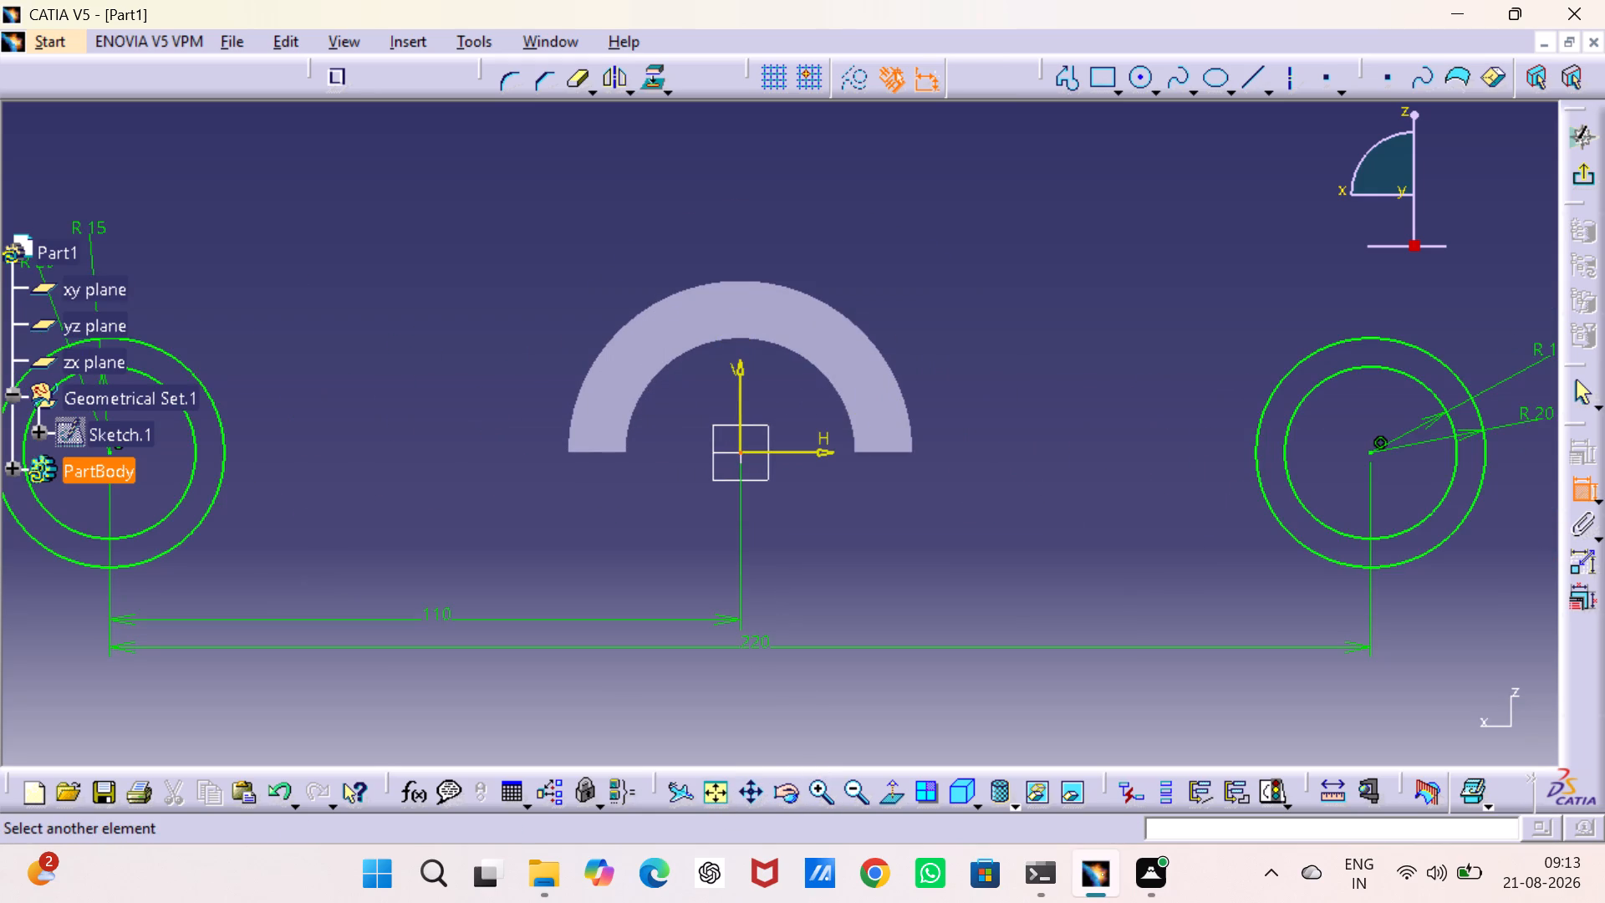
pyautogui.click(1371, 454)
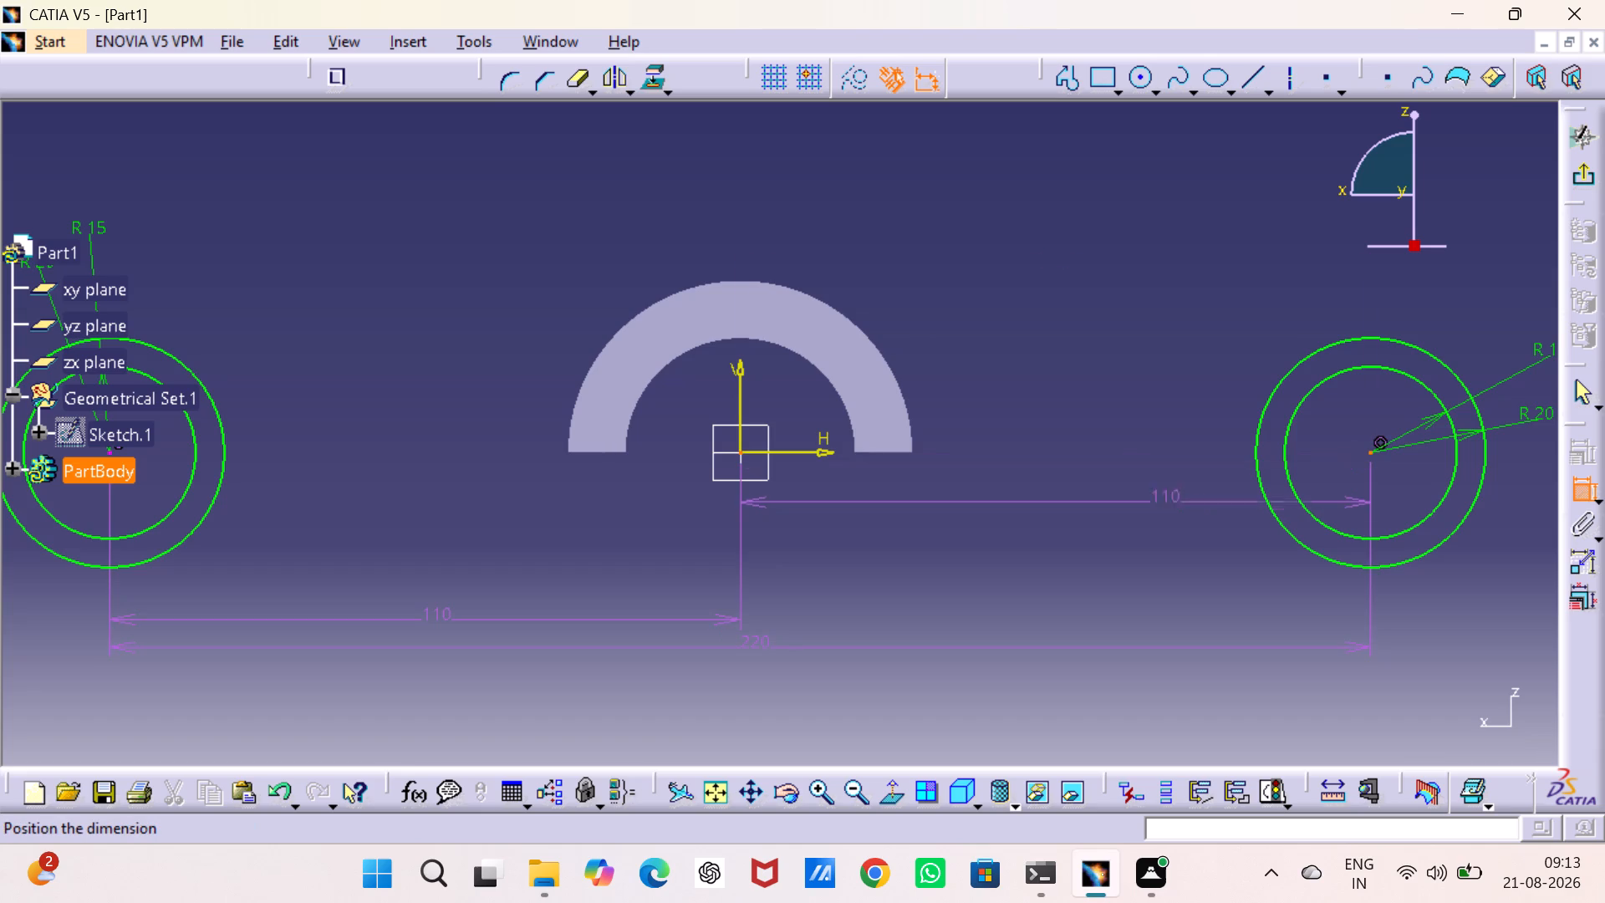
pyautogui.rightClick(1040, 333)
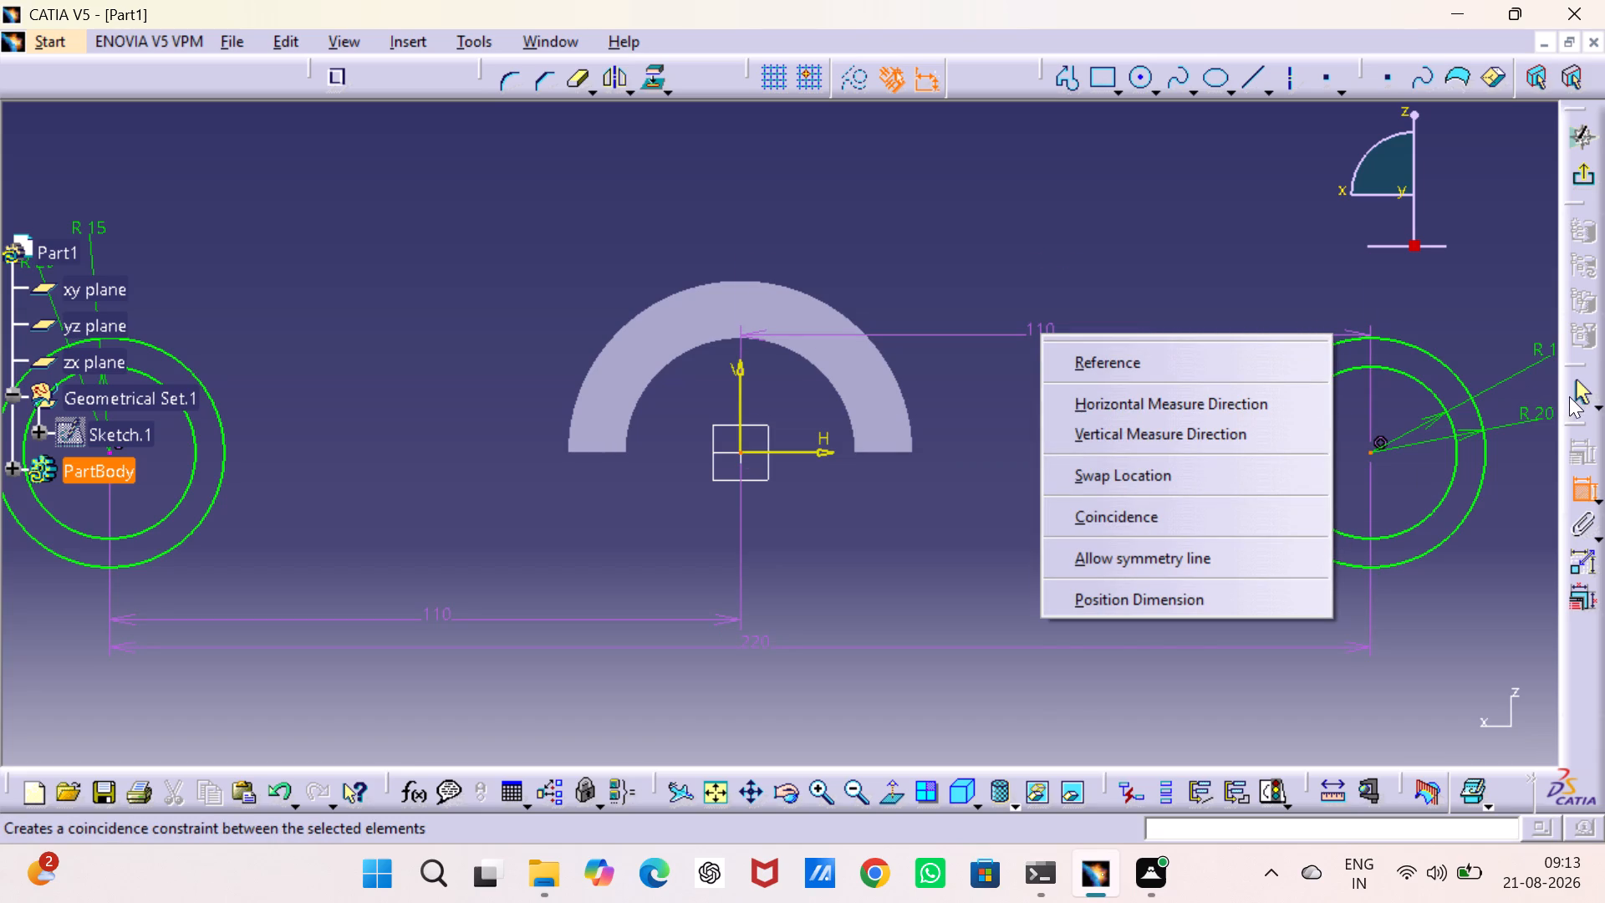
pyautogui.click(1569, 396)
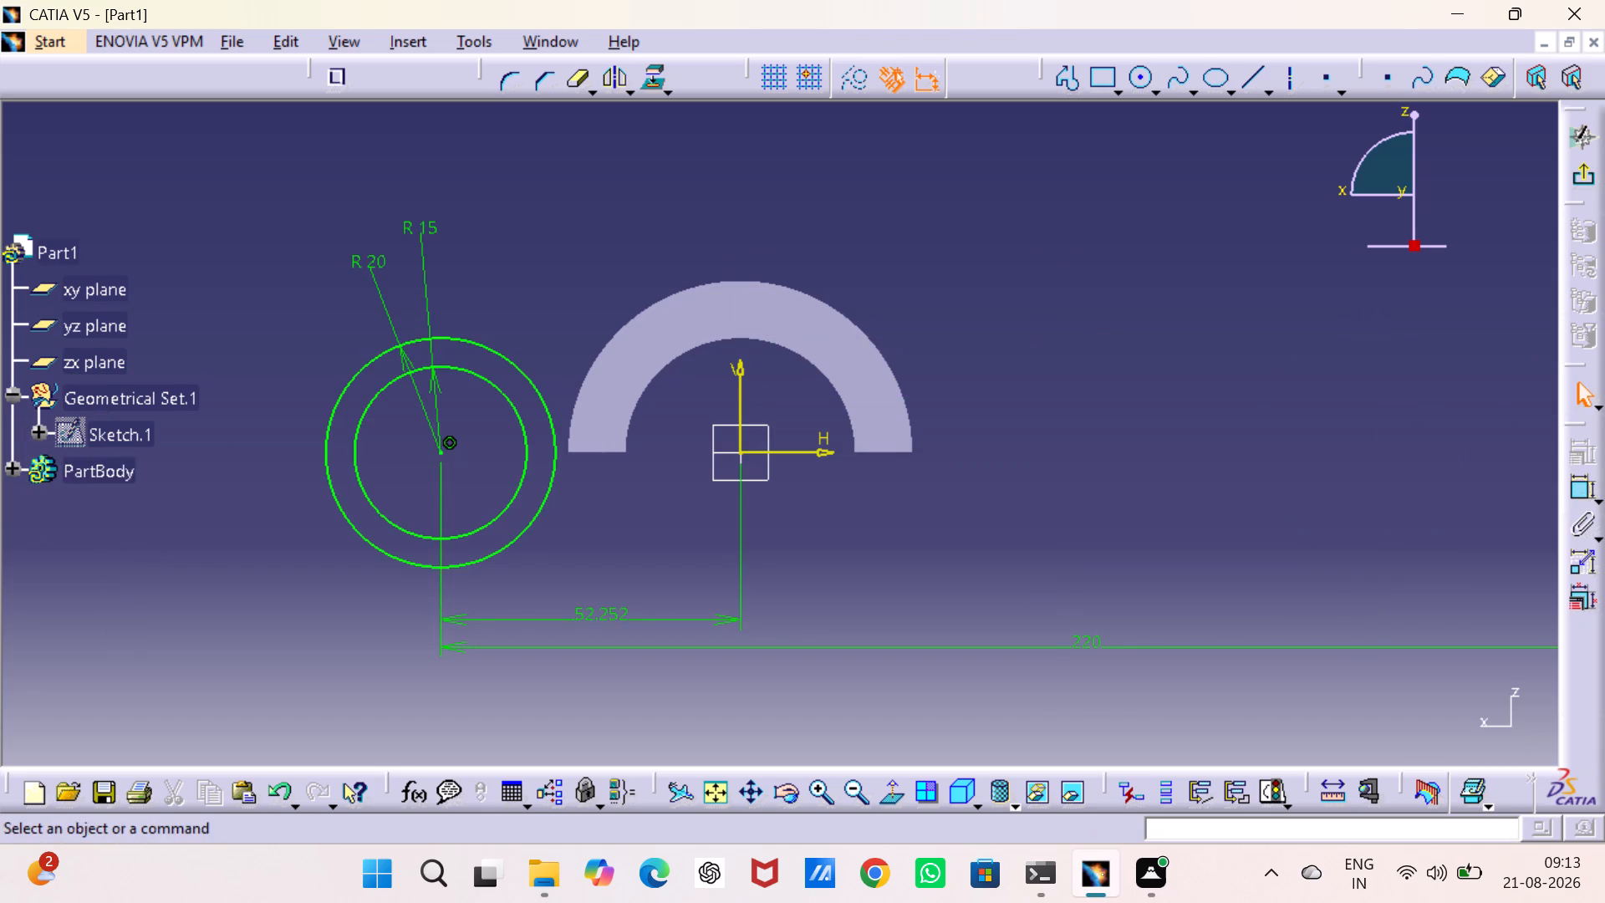
# Set the distance from the negative-H circle centre to the V axis to 110 mm.
pyautogui.doubleClick(593, 607)
pyautogui.write('110')
pyautogui.press('Return')
# Draw a horizontal line about 287 mm long along the H axis, passing through both circle pairs and beyond them.
pyautogui.scroll(1, 564, 588)
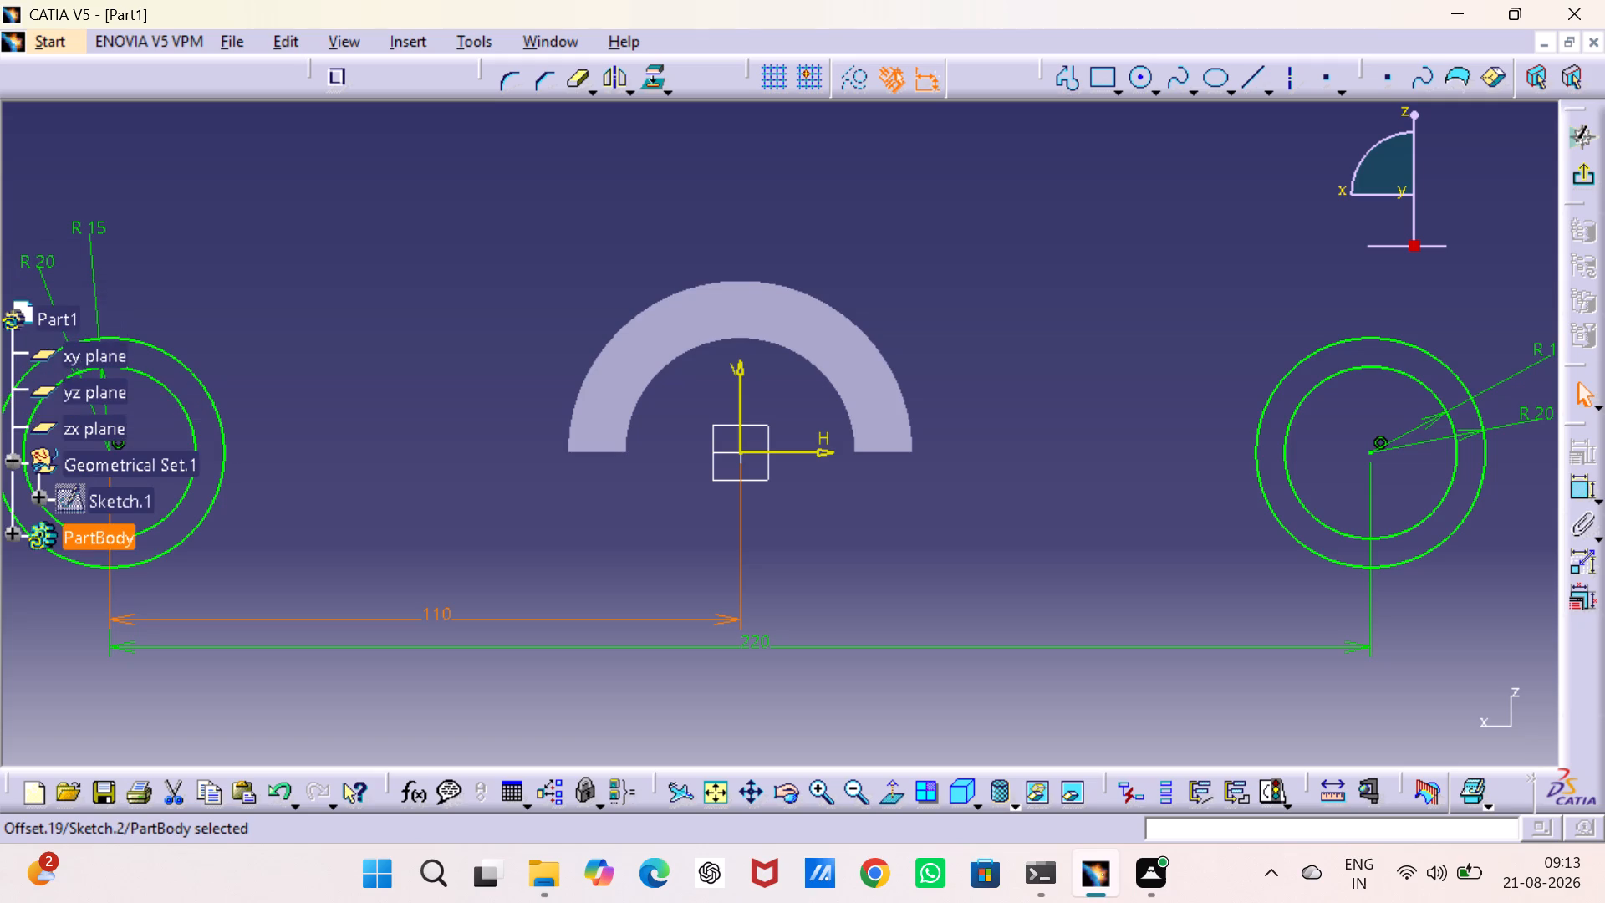
pyautogui.scroll(-1, 577, 498)
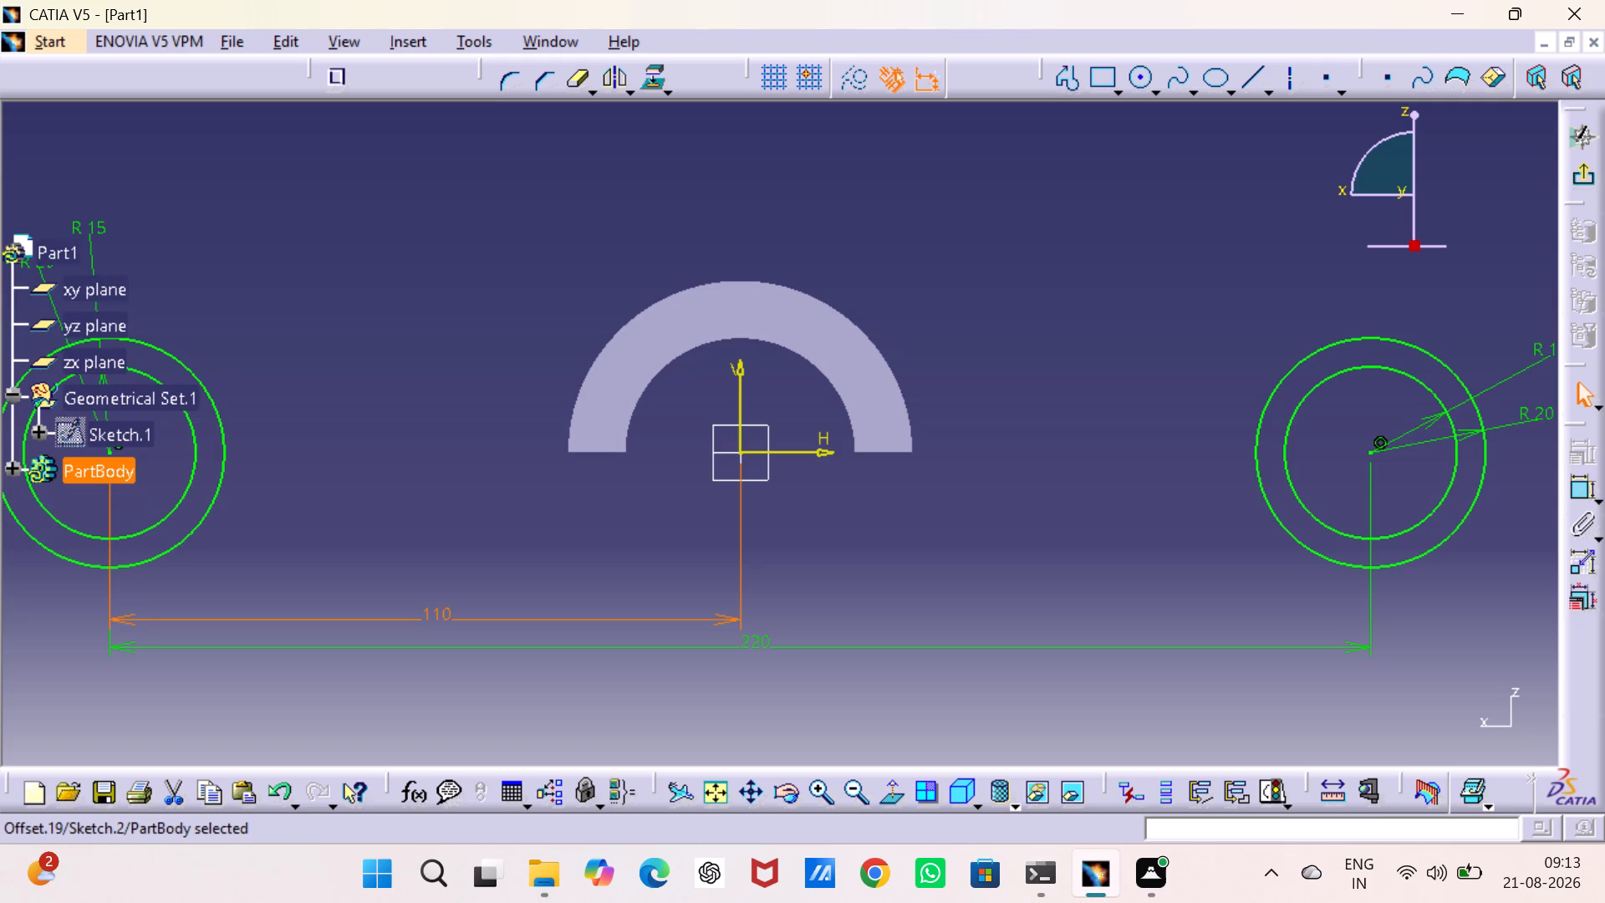
pyautogui.click(1251, 77)
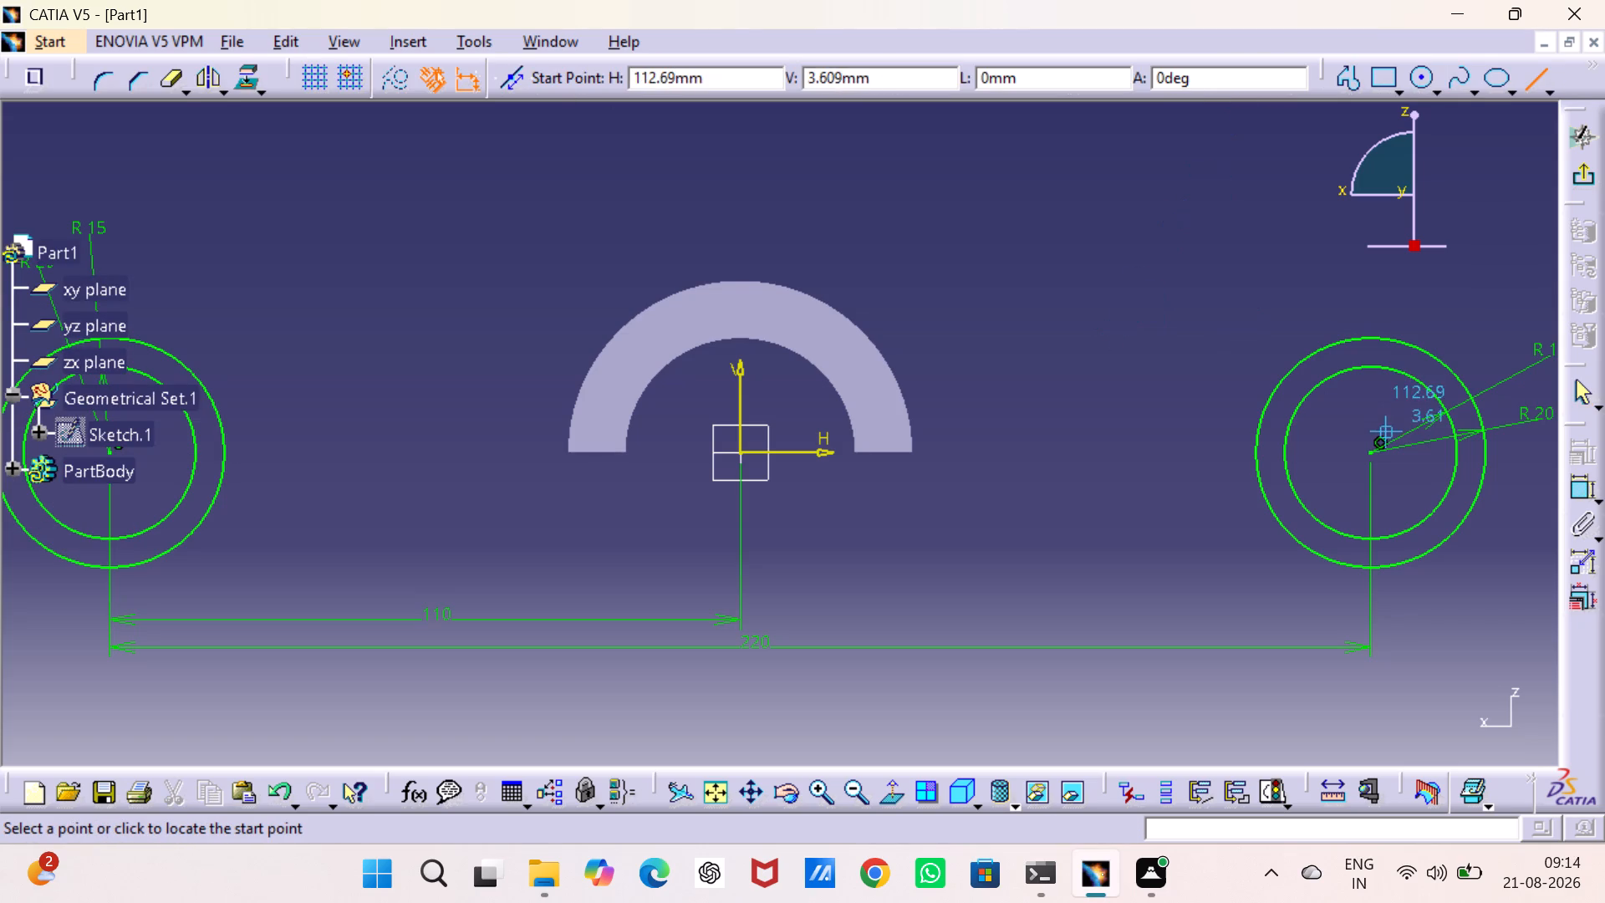
pyautogui.click(1521, 457)
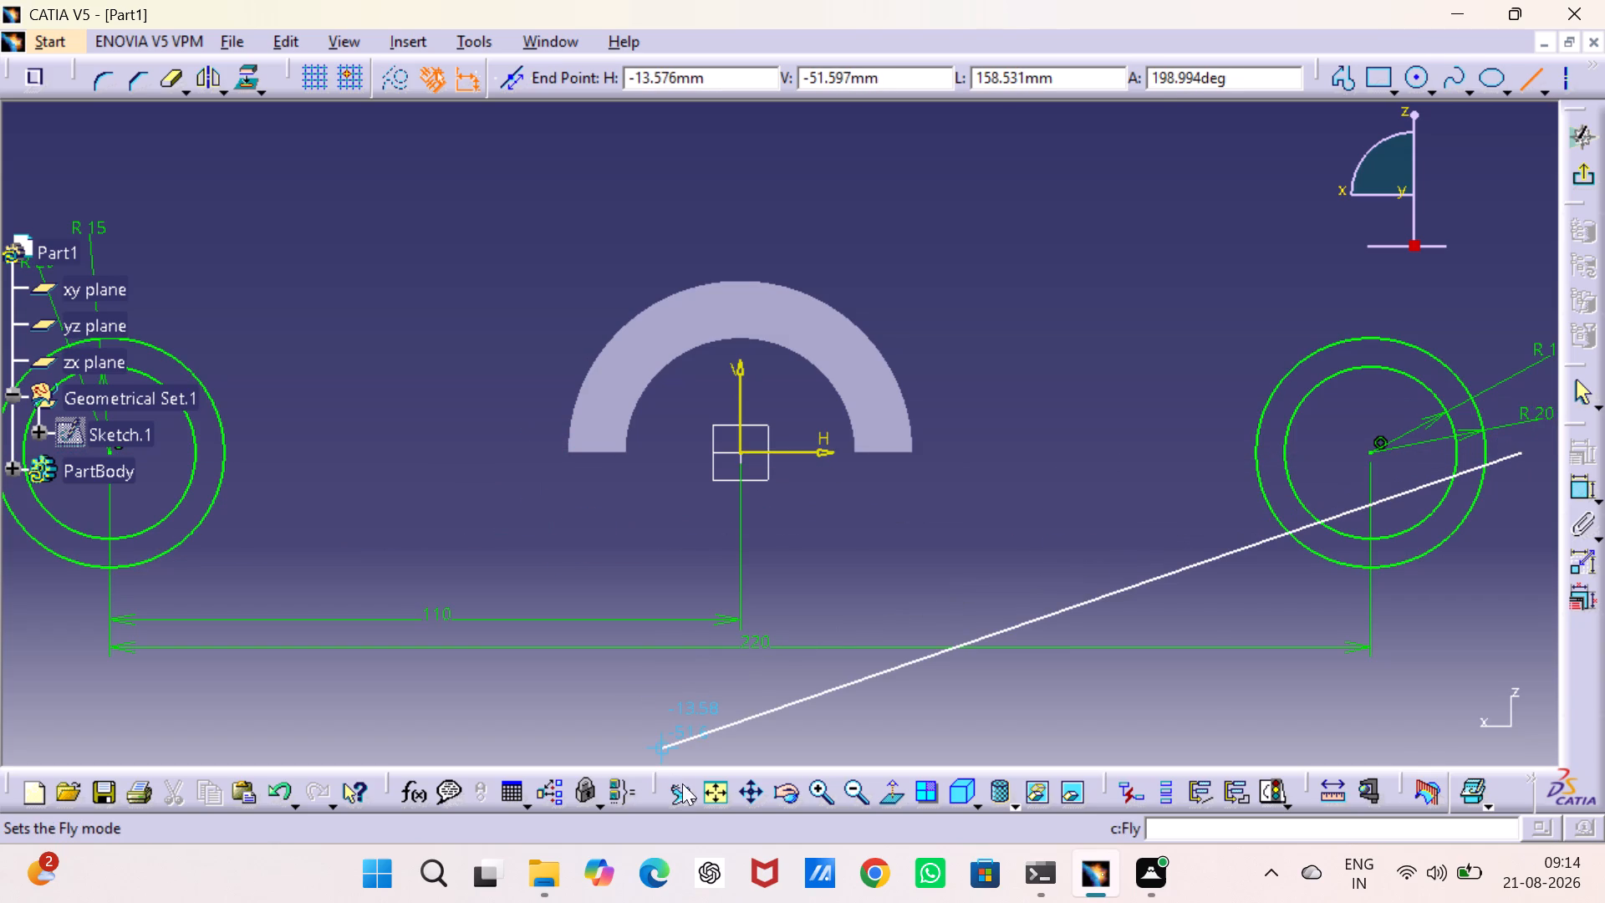
pyautogui.click(717, 789)
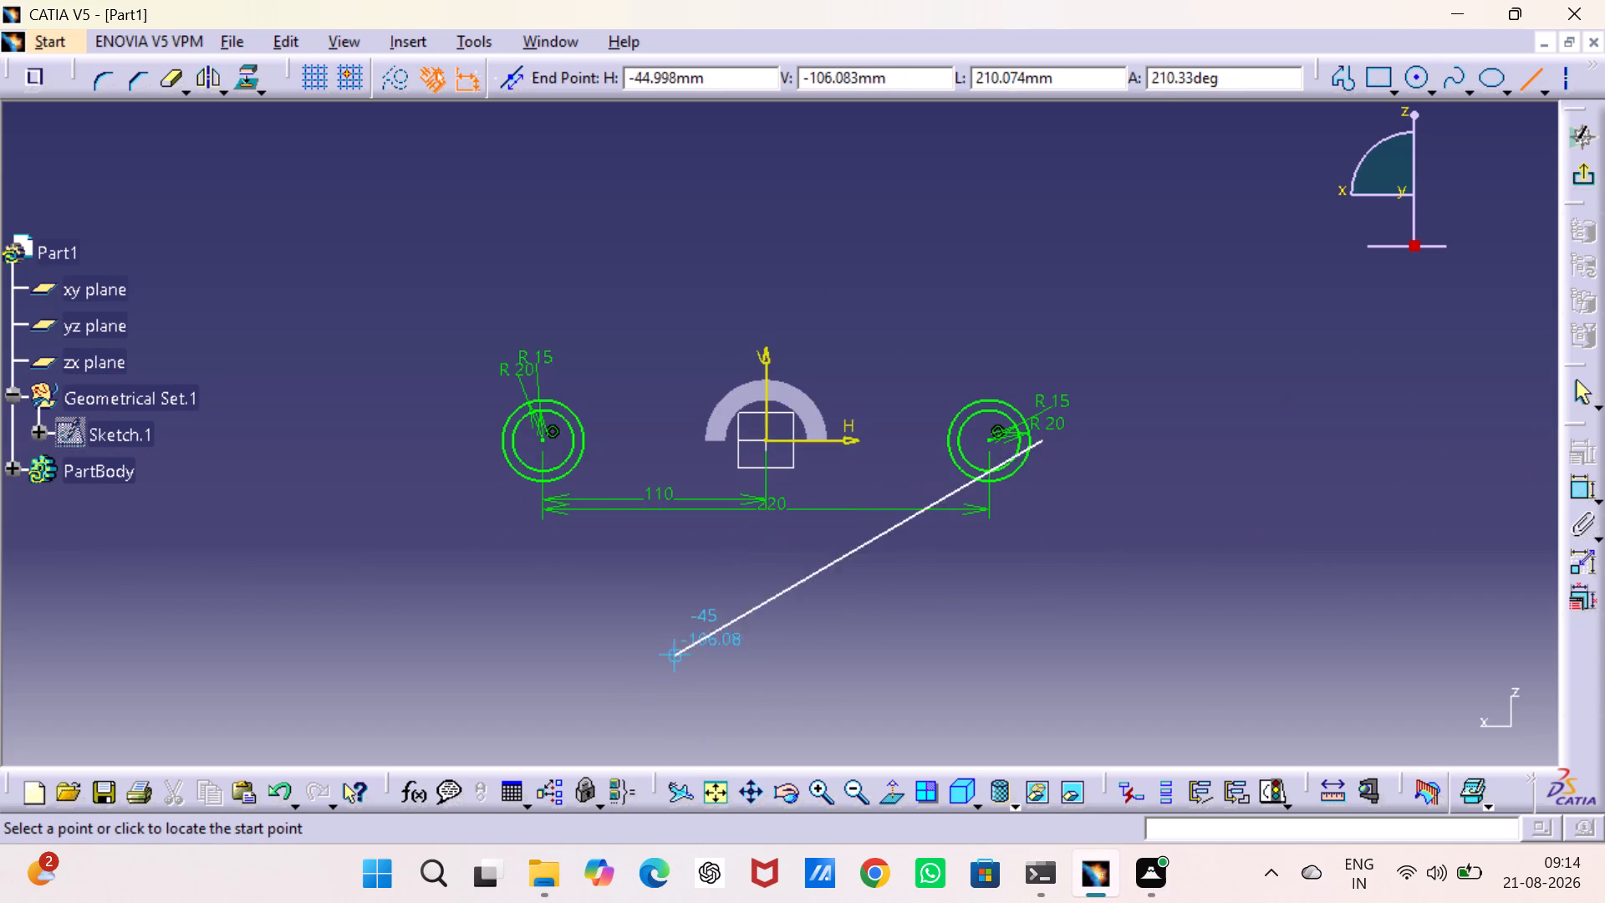
pyautogui.click(461, 438)
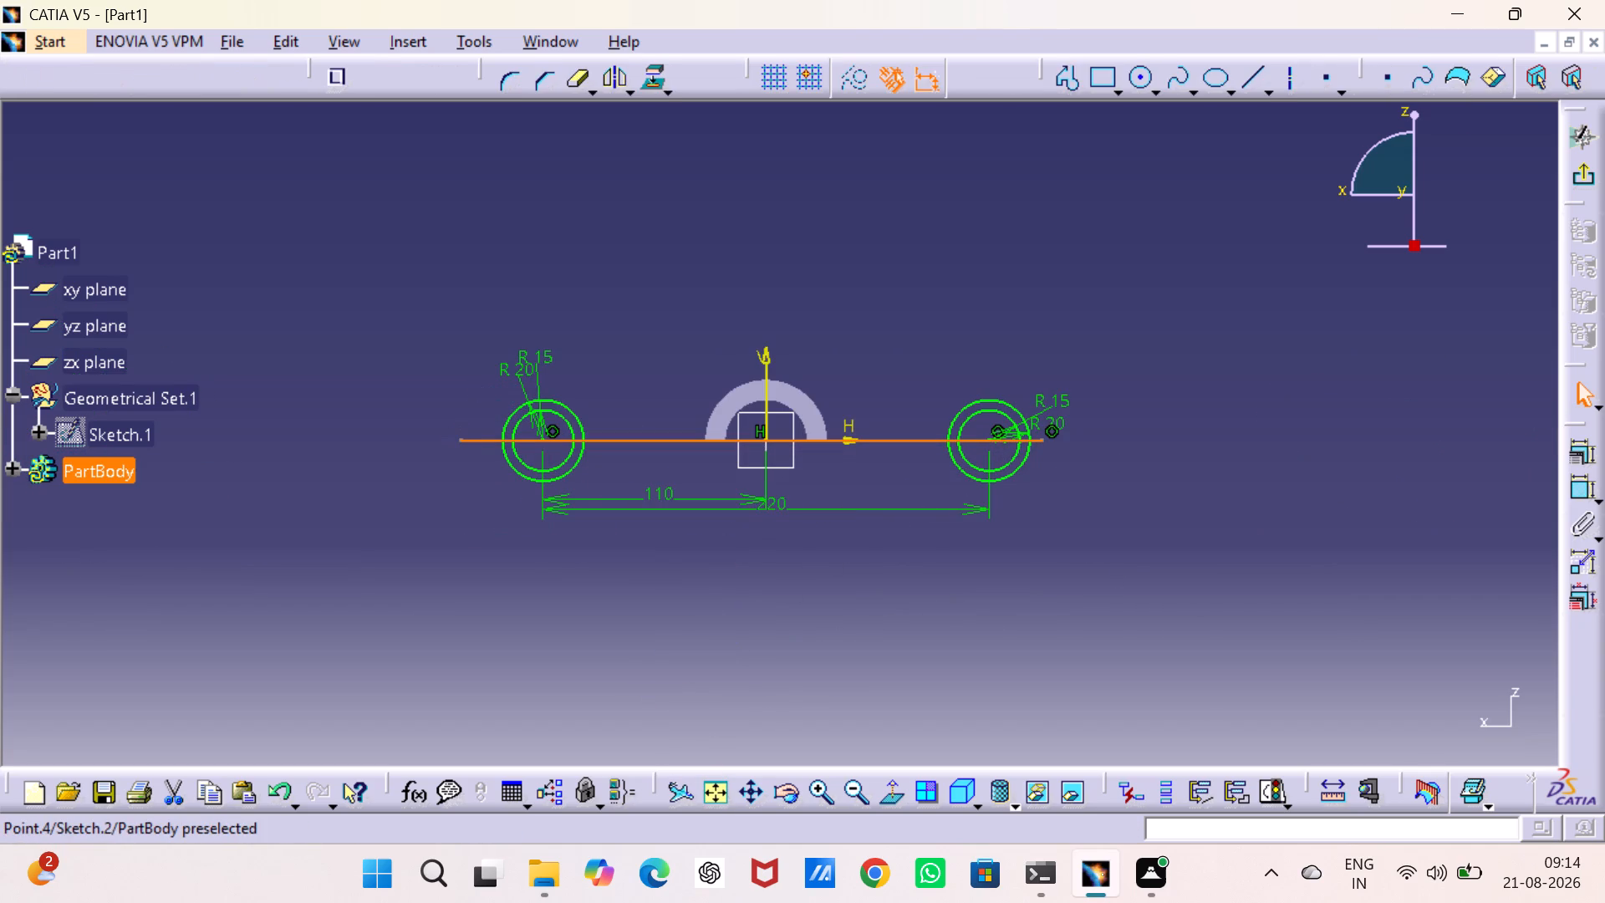
# Quick-trim the negative-H circle pair to a closed upper half-ring, also removing the line segment between the two pairs.
pyautogui.click(575, 77)
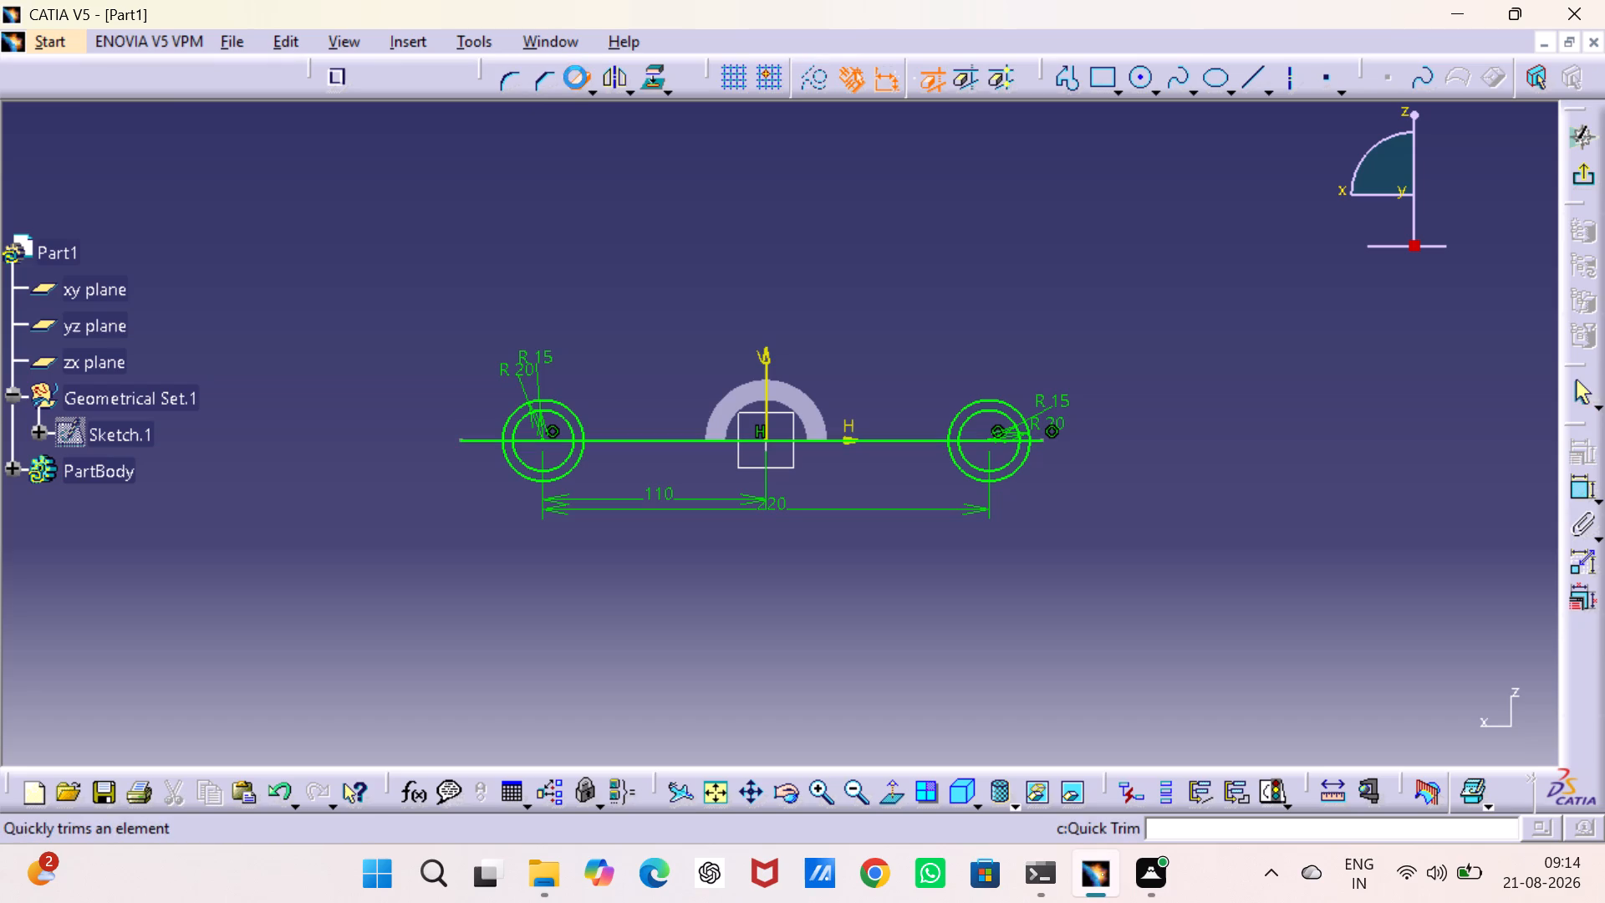
pyautogui.click(570, 84)
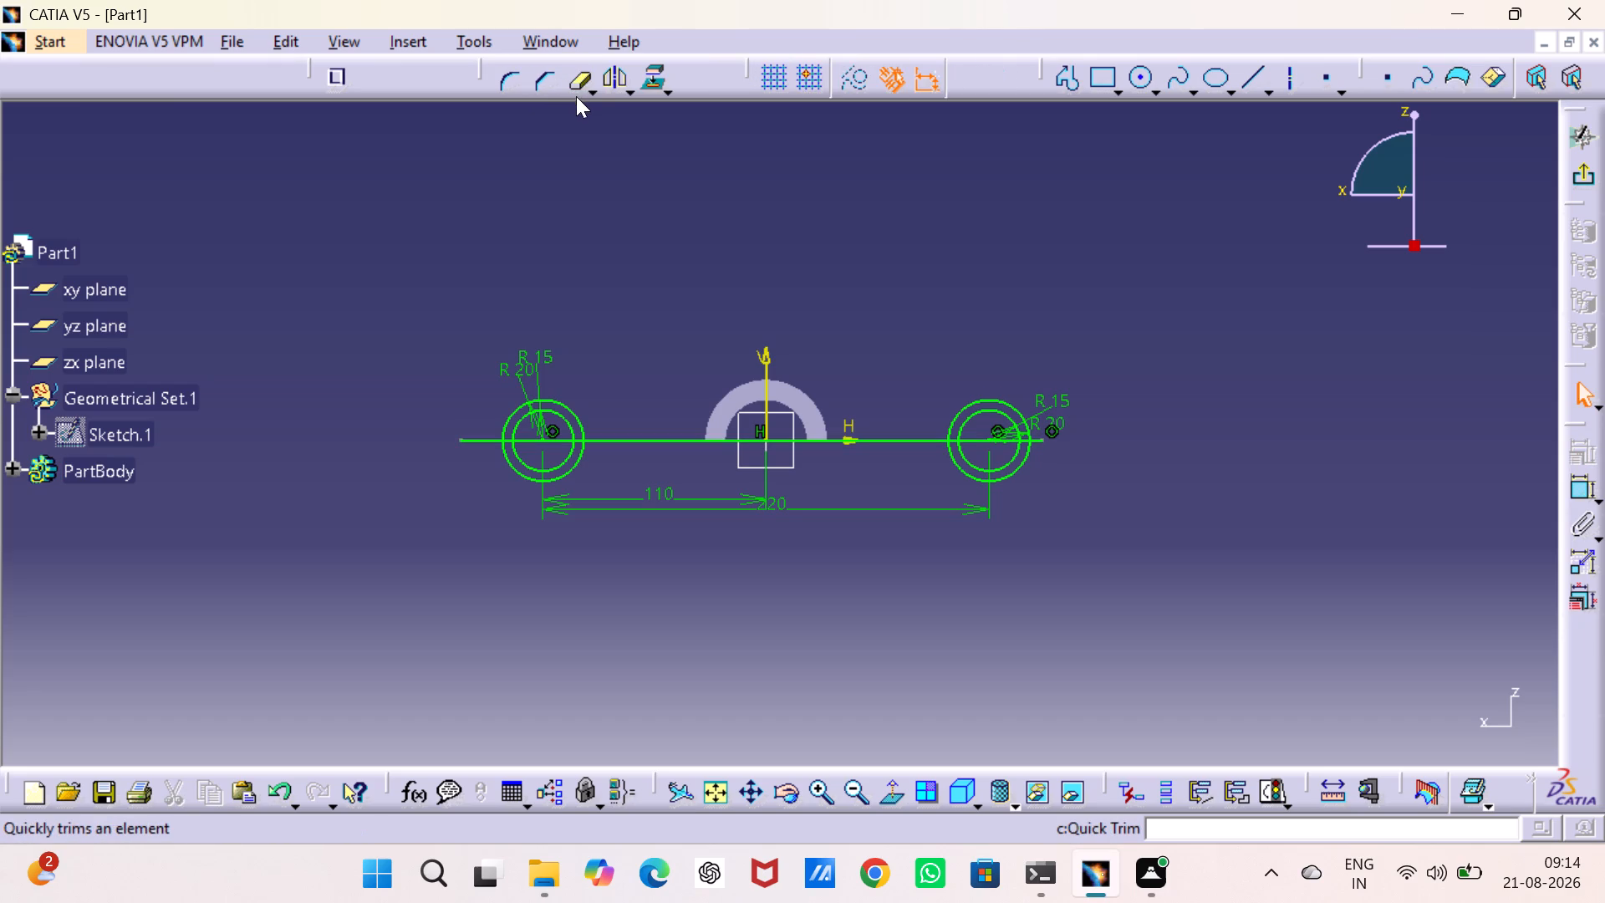
pyautogui.doubleClick(576, 83)
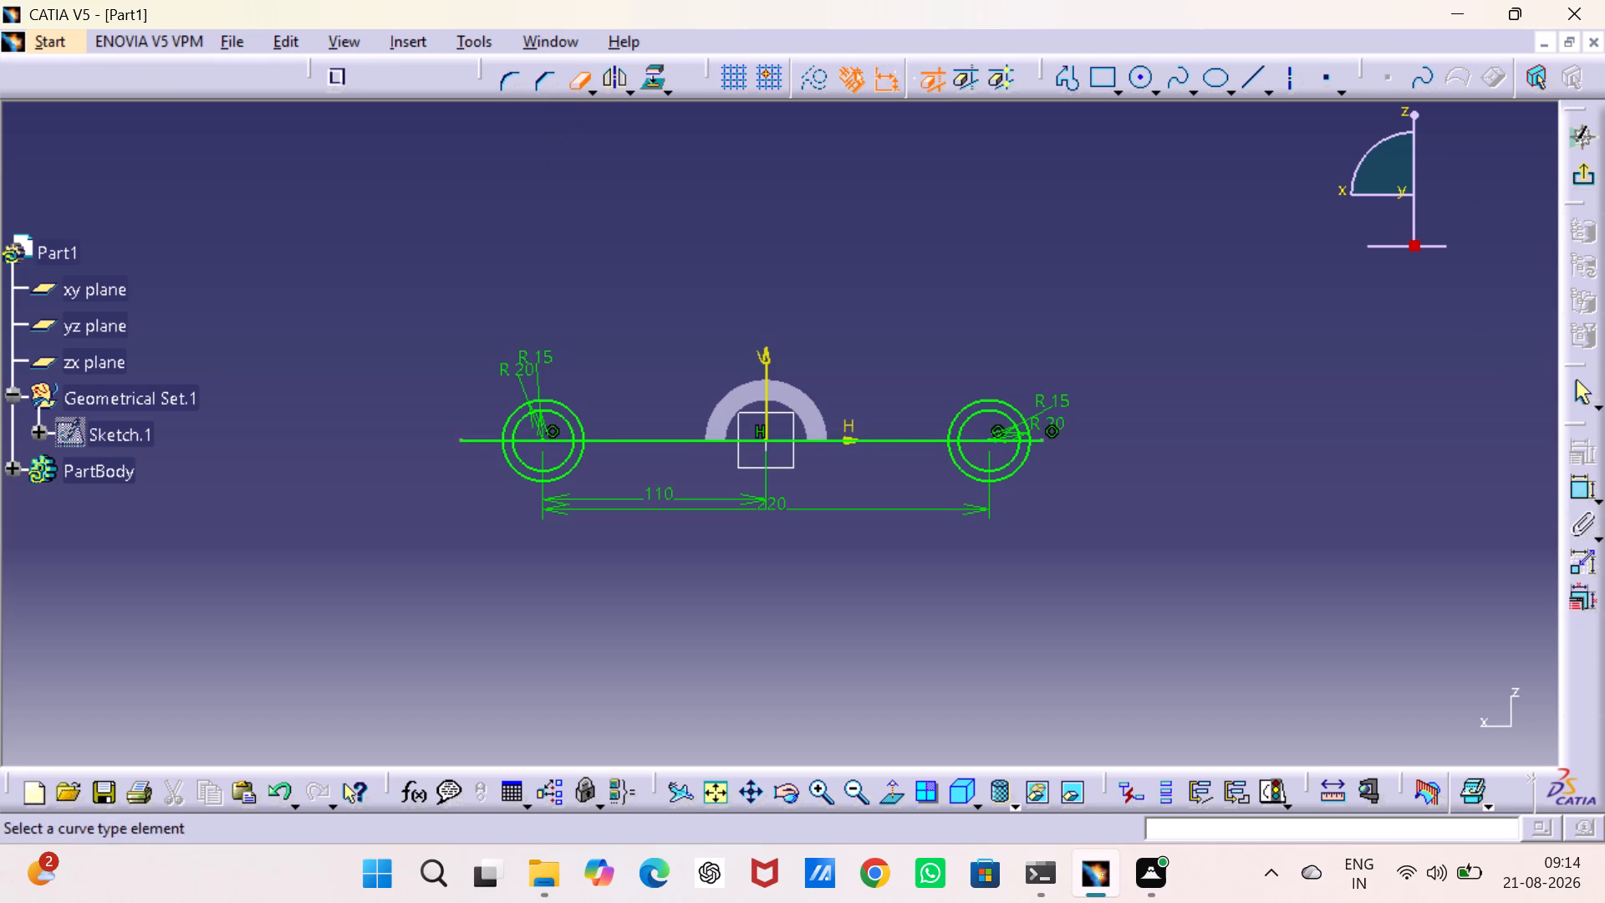
pyautogui.click(479, 441)
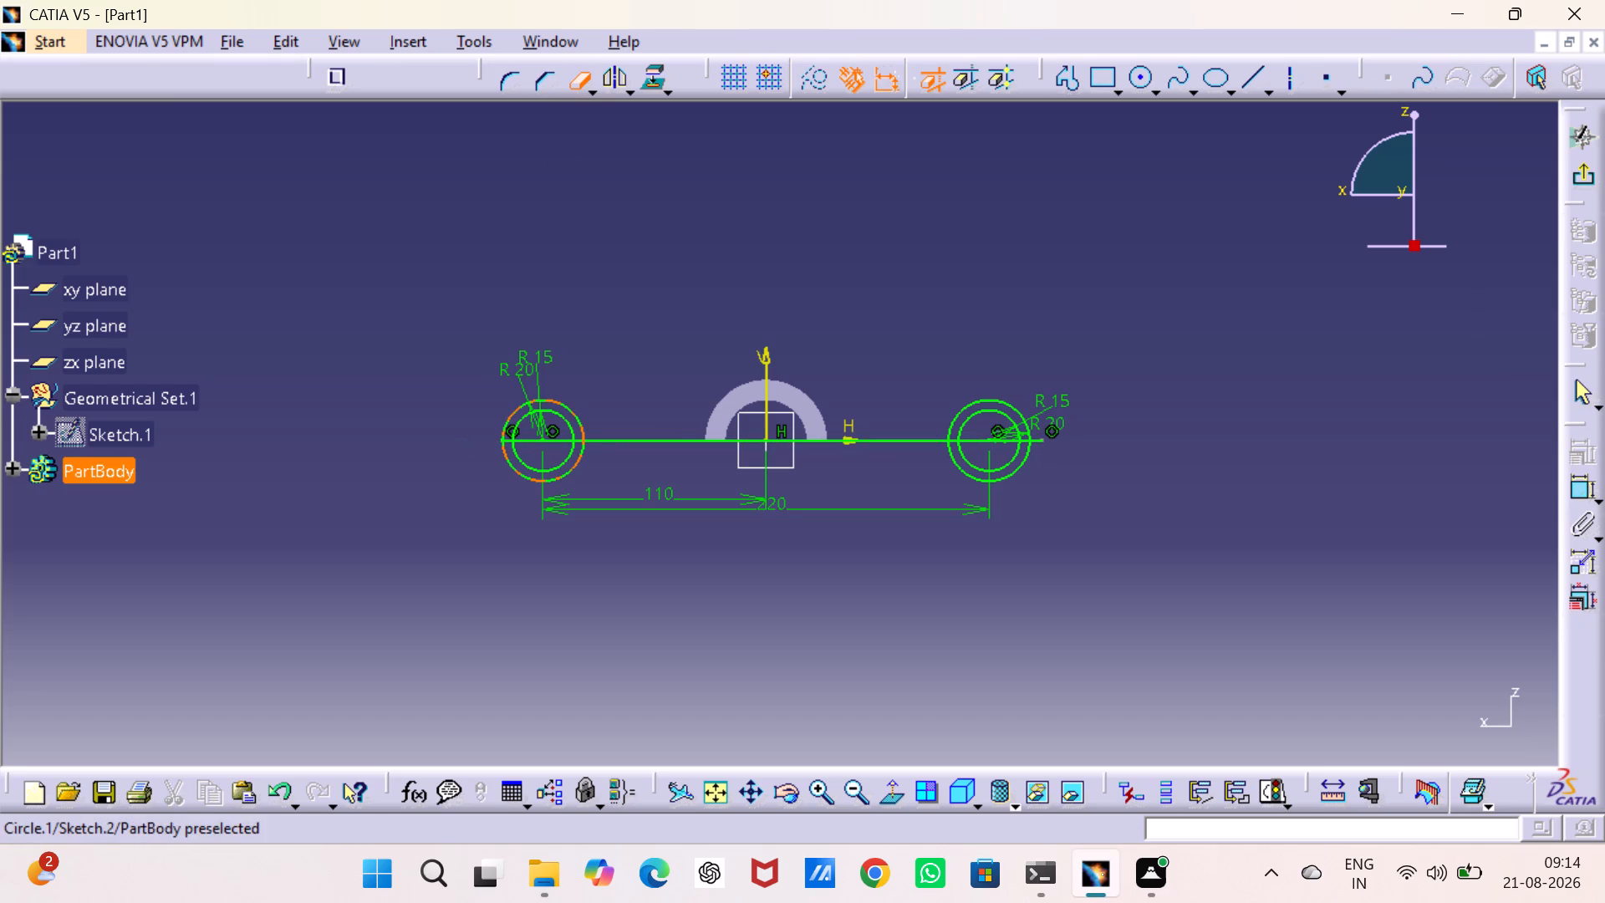
pyautogui.click(516, 467)
pyautogui.click(522, 457)
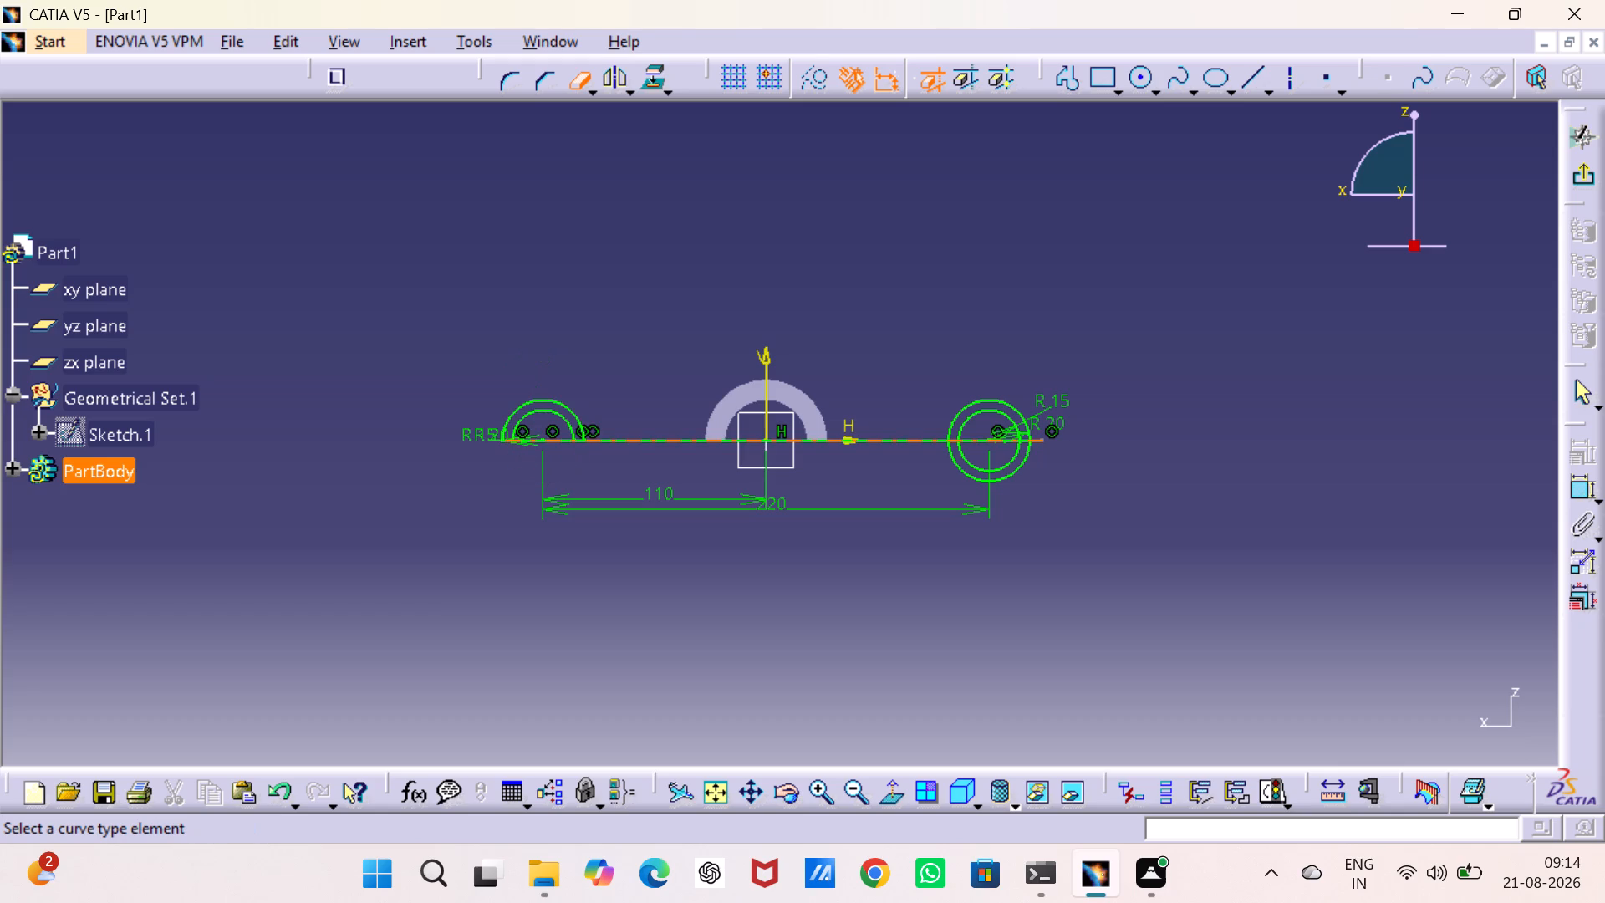
pyautogui.click(554, 440)
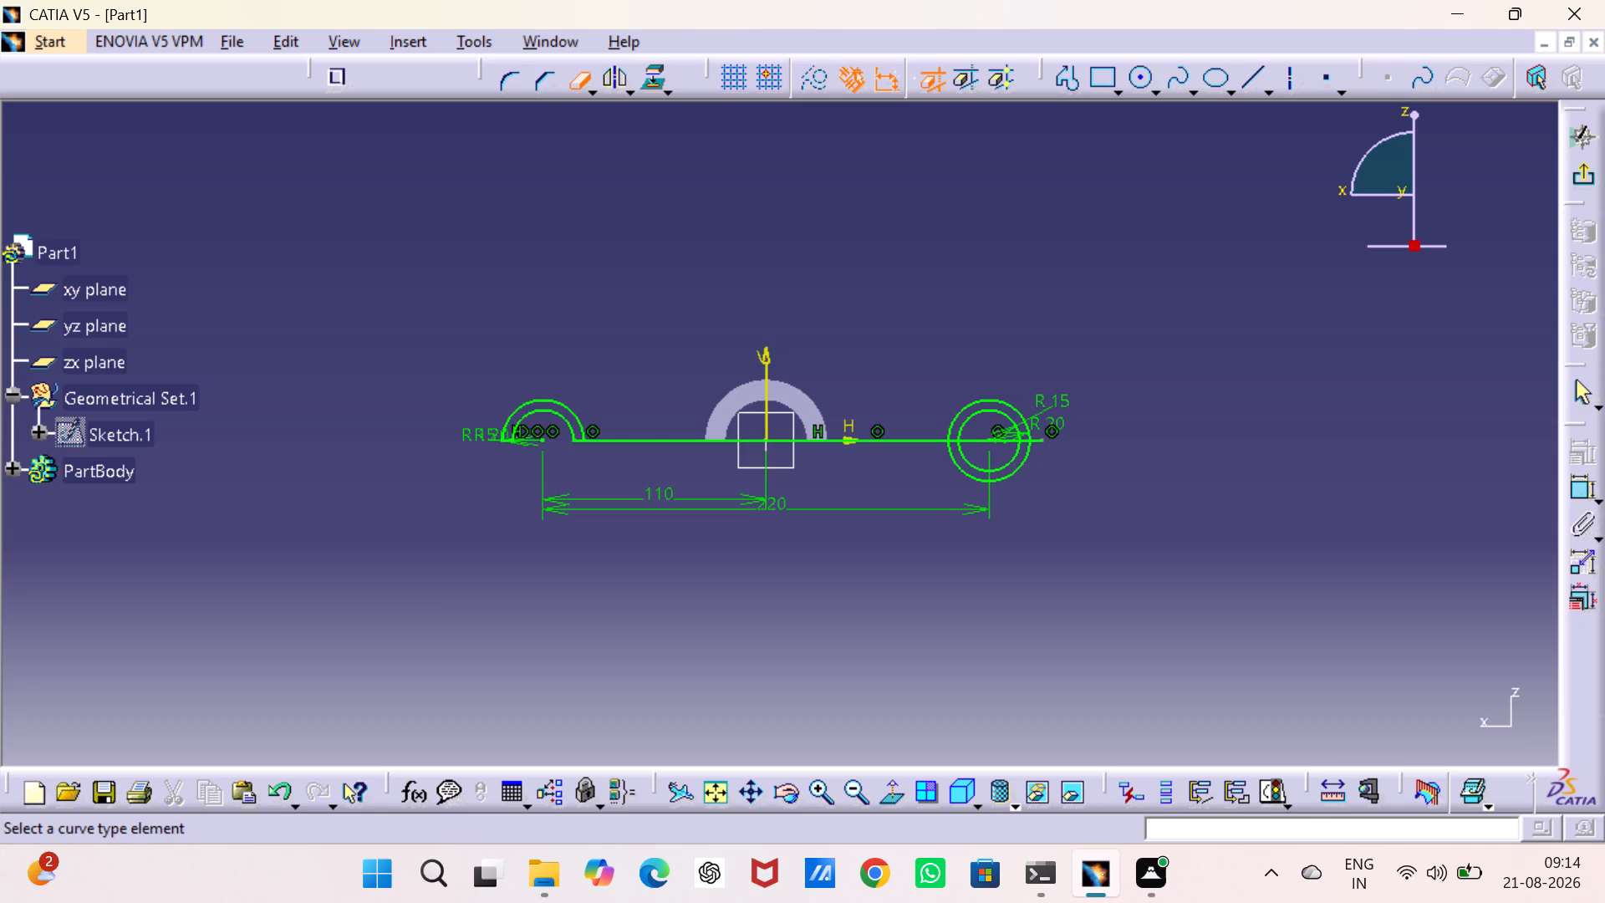
pyautogui.click(632, 436)
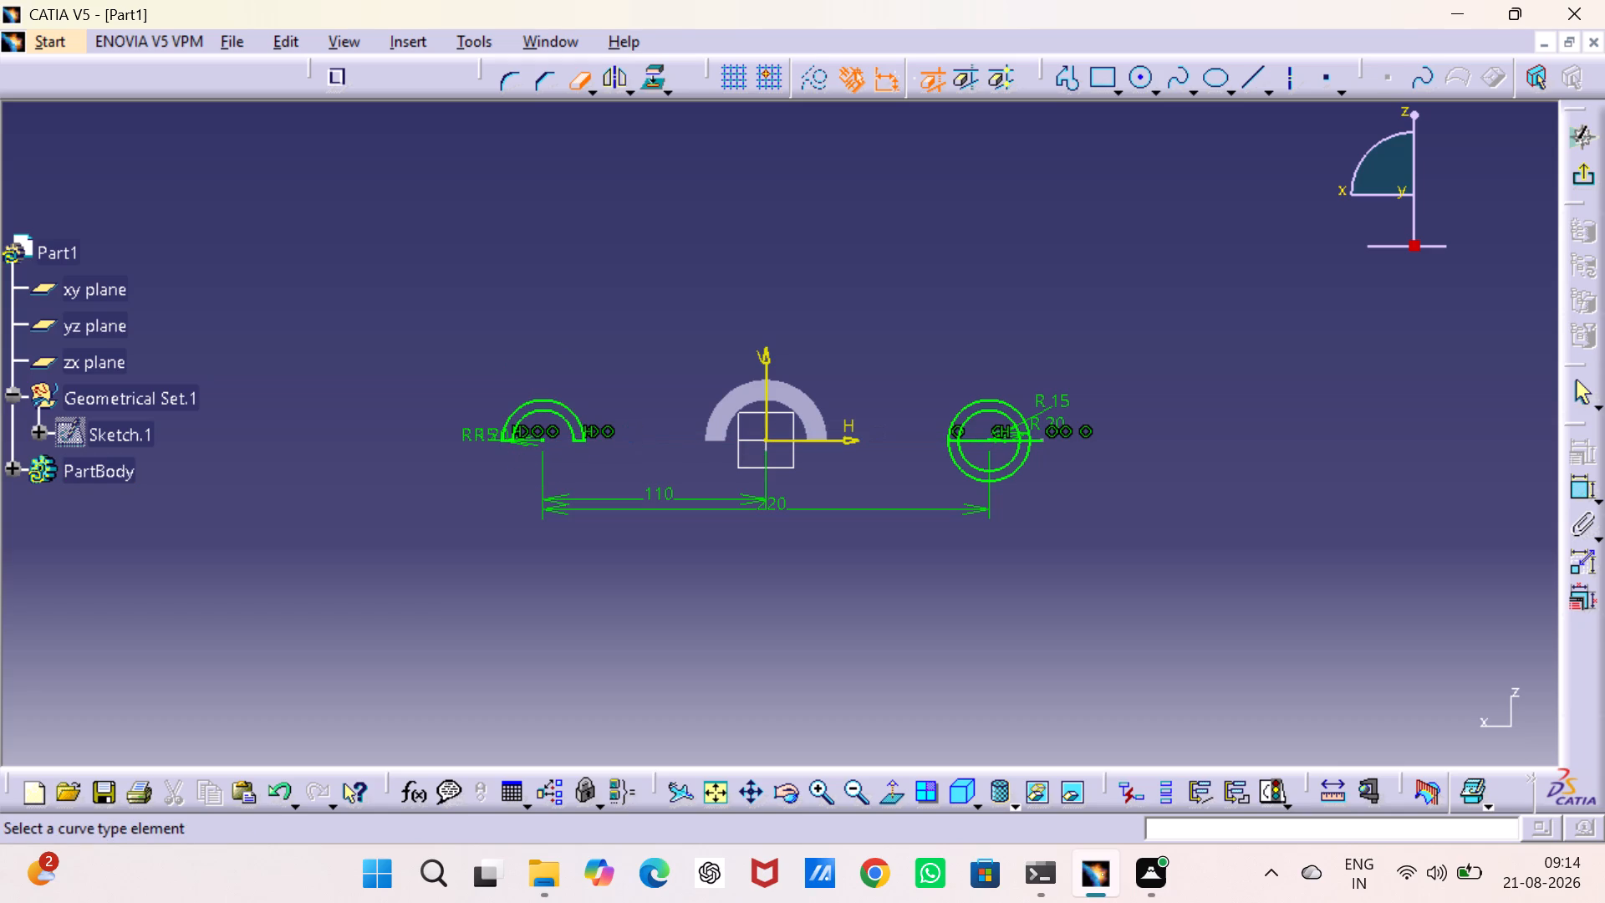
# Quick-trim the positive-H circle pair and its line into a closed upper half-ring profile.
pyautogui.click(960, 467)
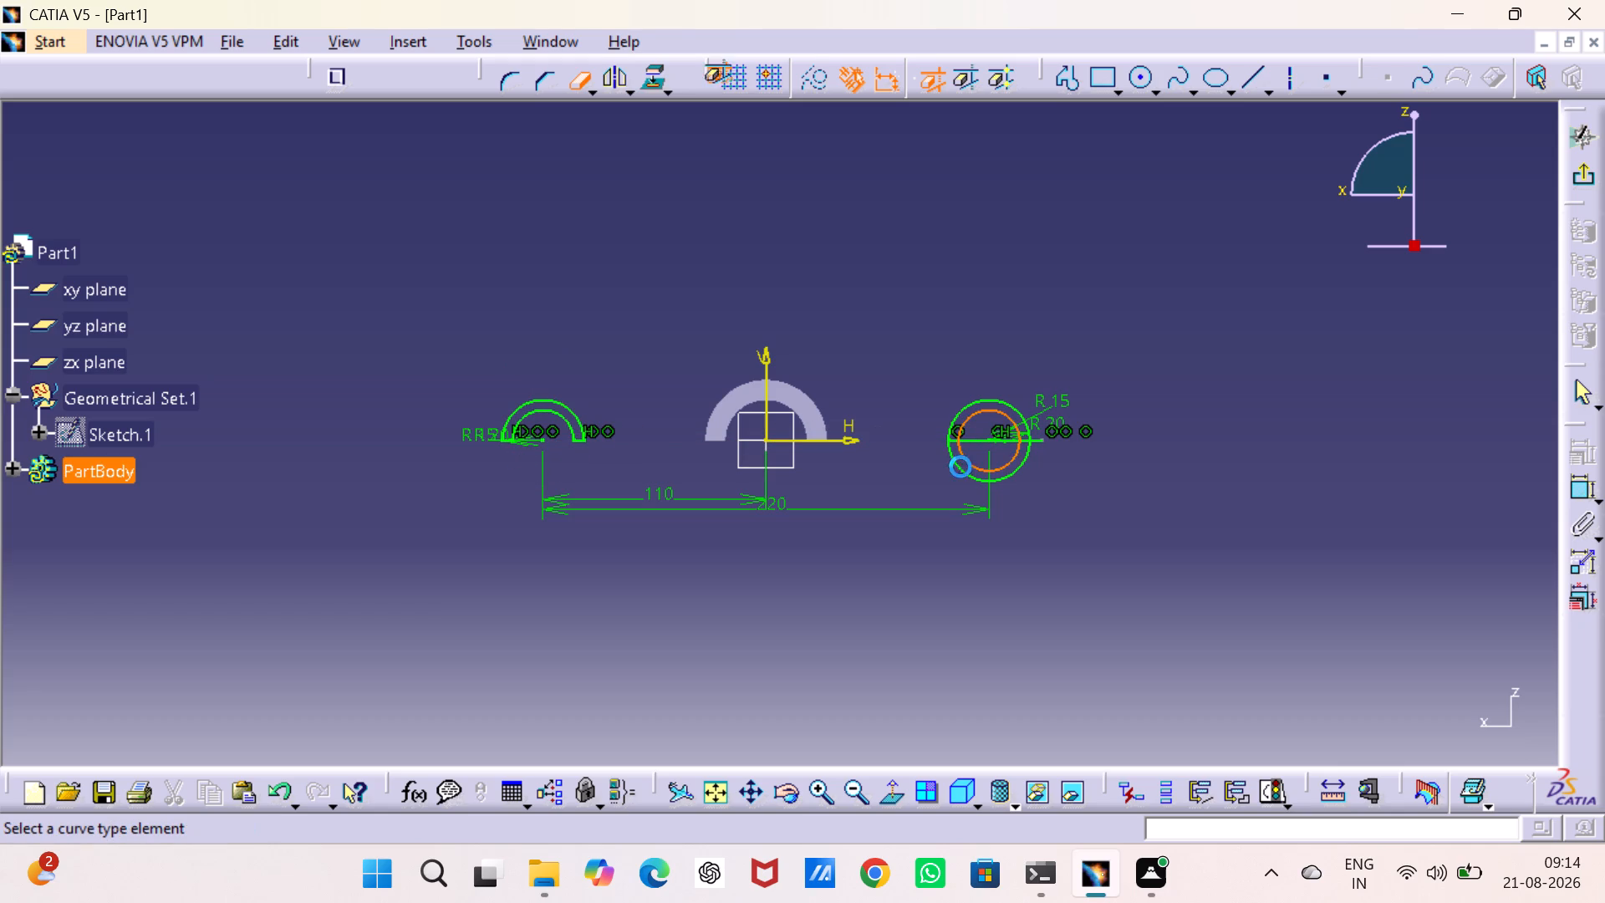
pyautogui.click(960, 473)
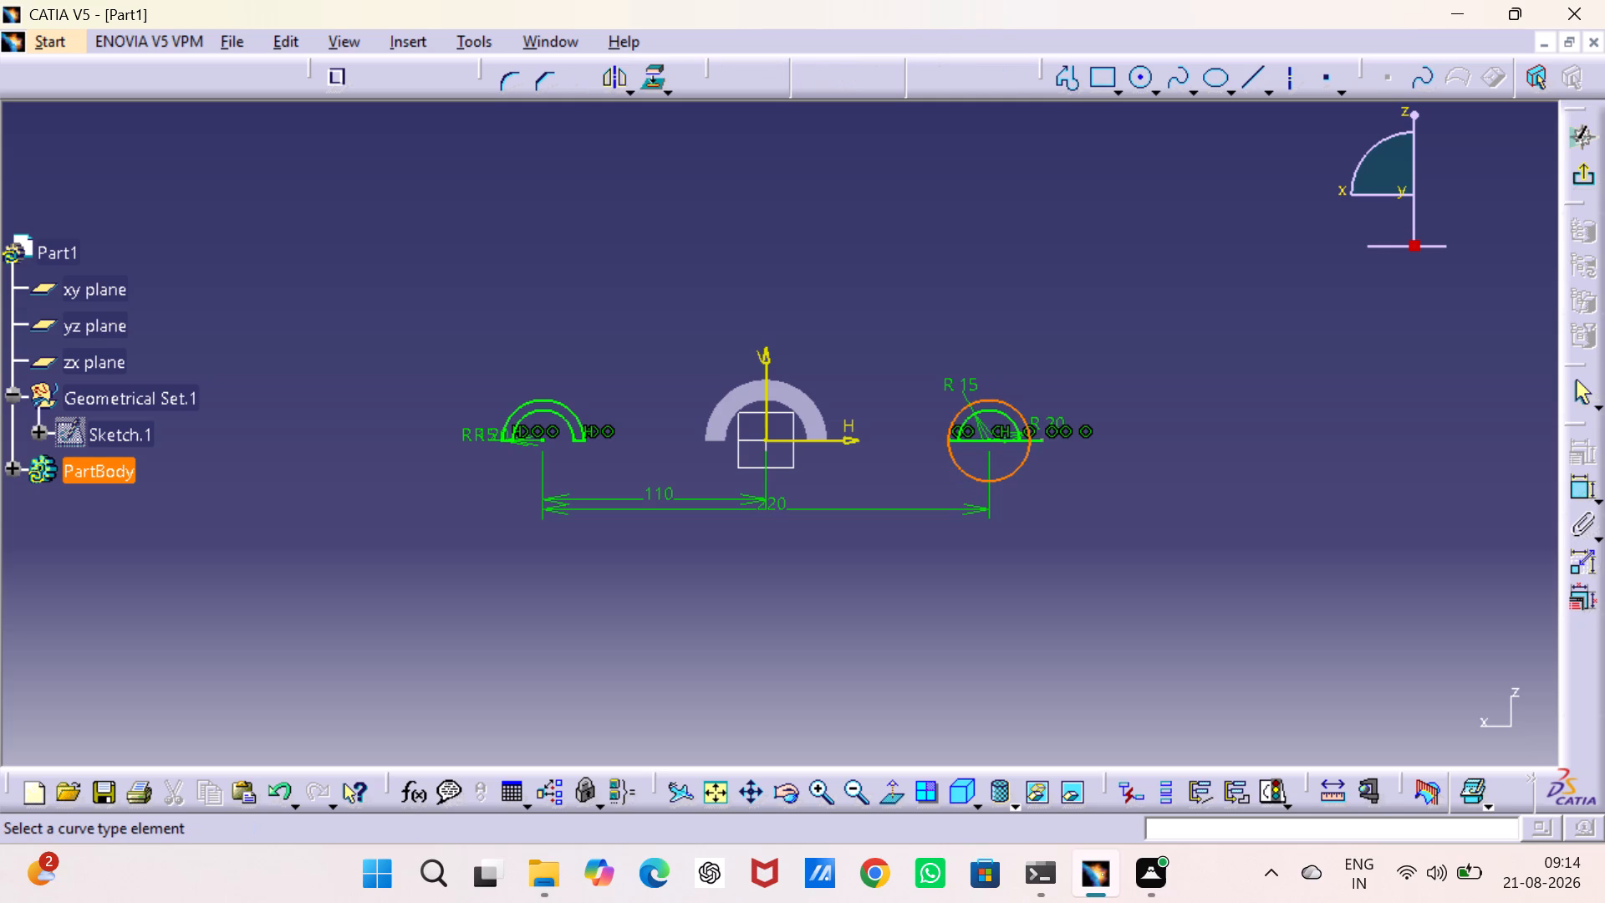
pyautogui.click(1037, 442)
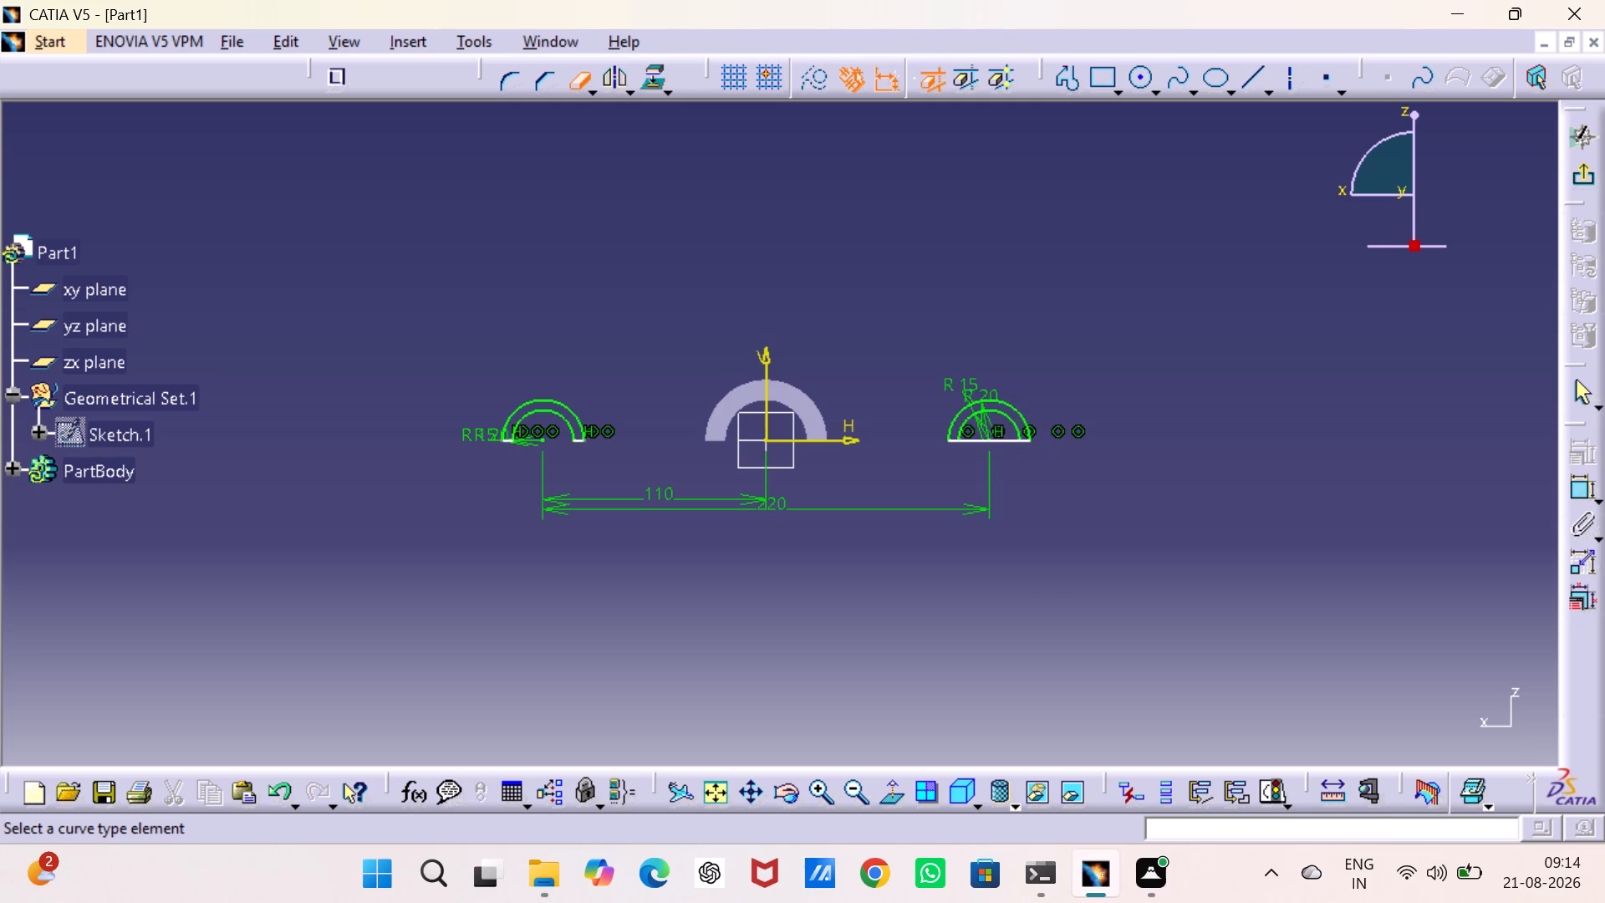
pyautogui.click(996, 442)
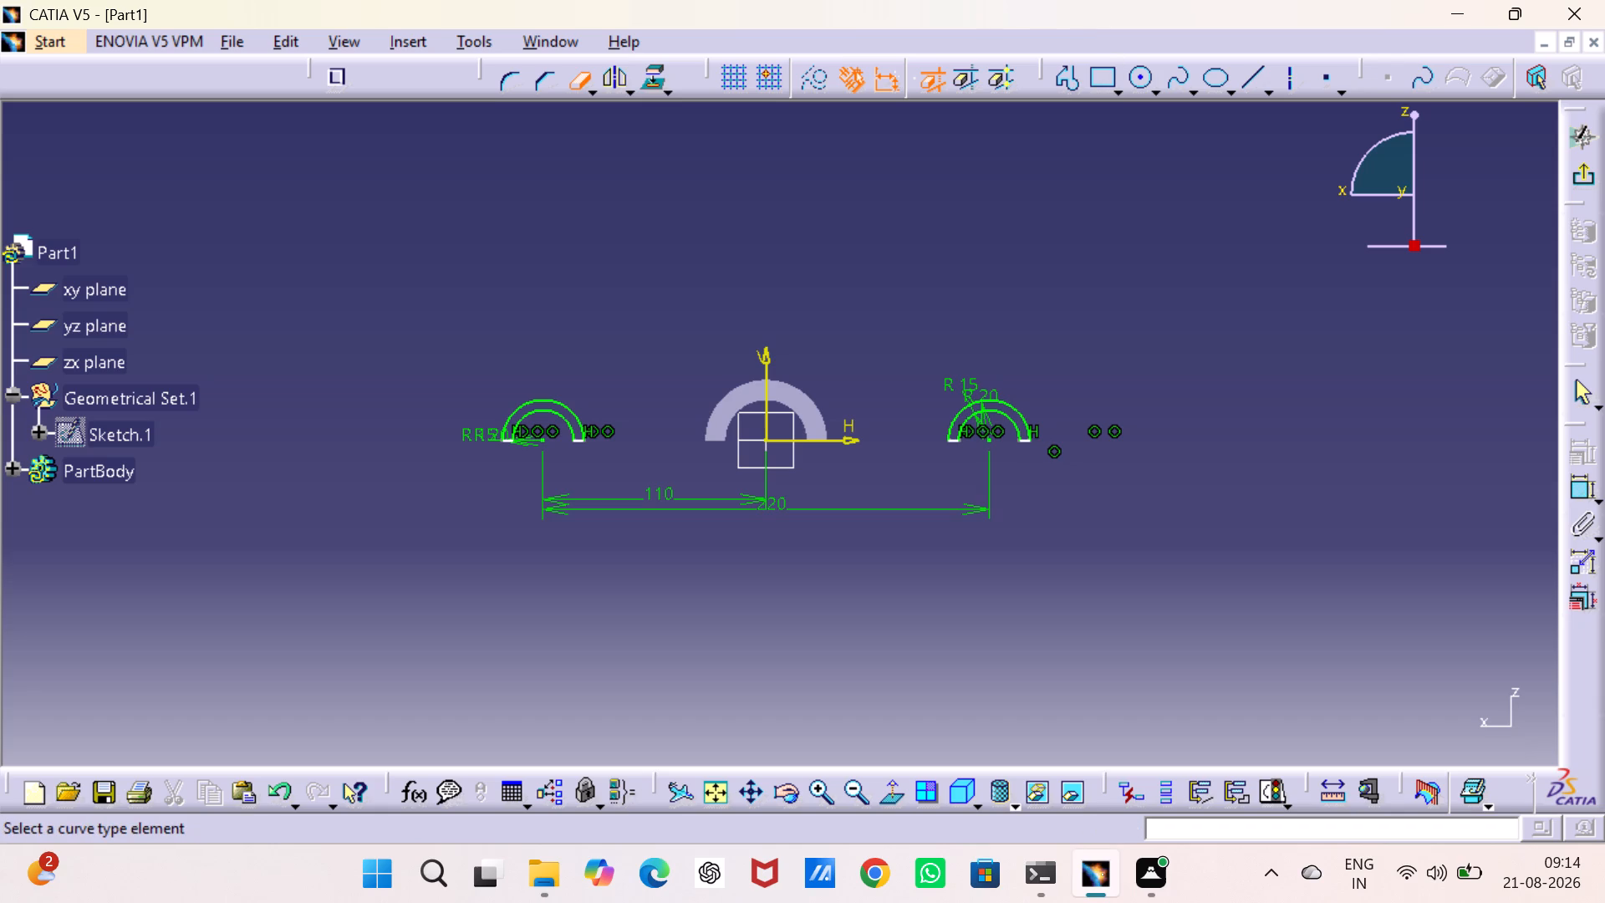
pyautogui.click(717, 782)
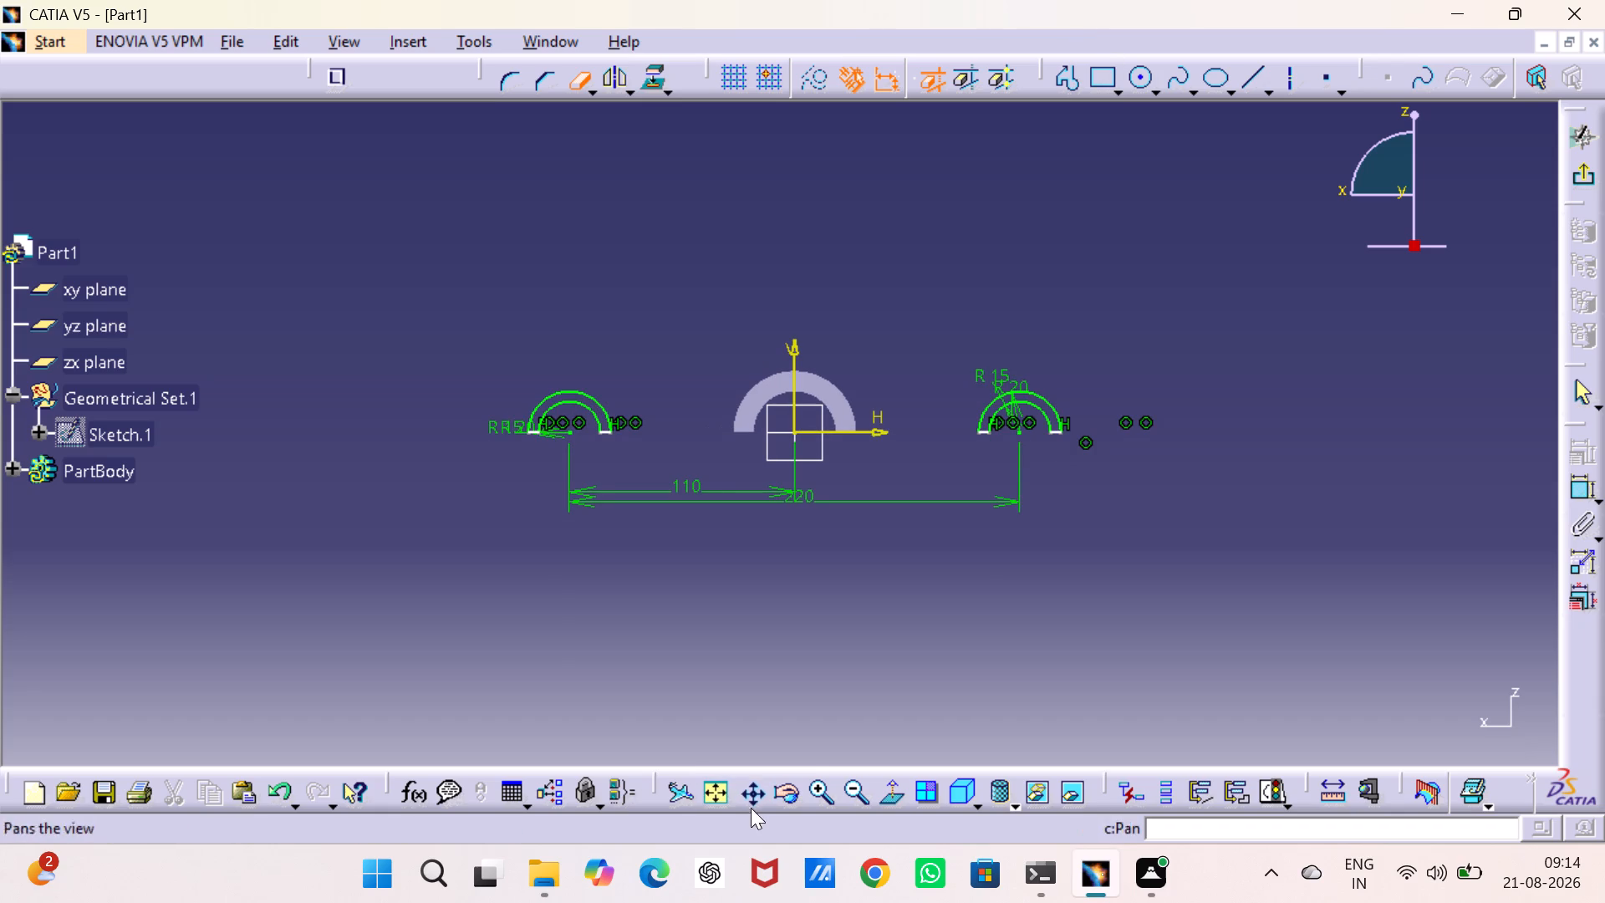
pyautogui.tripleClick(823, 787)
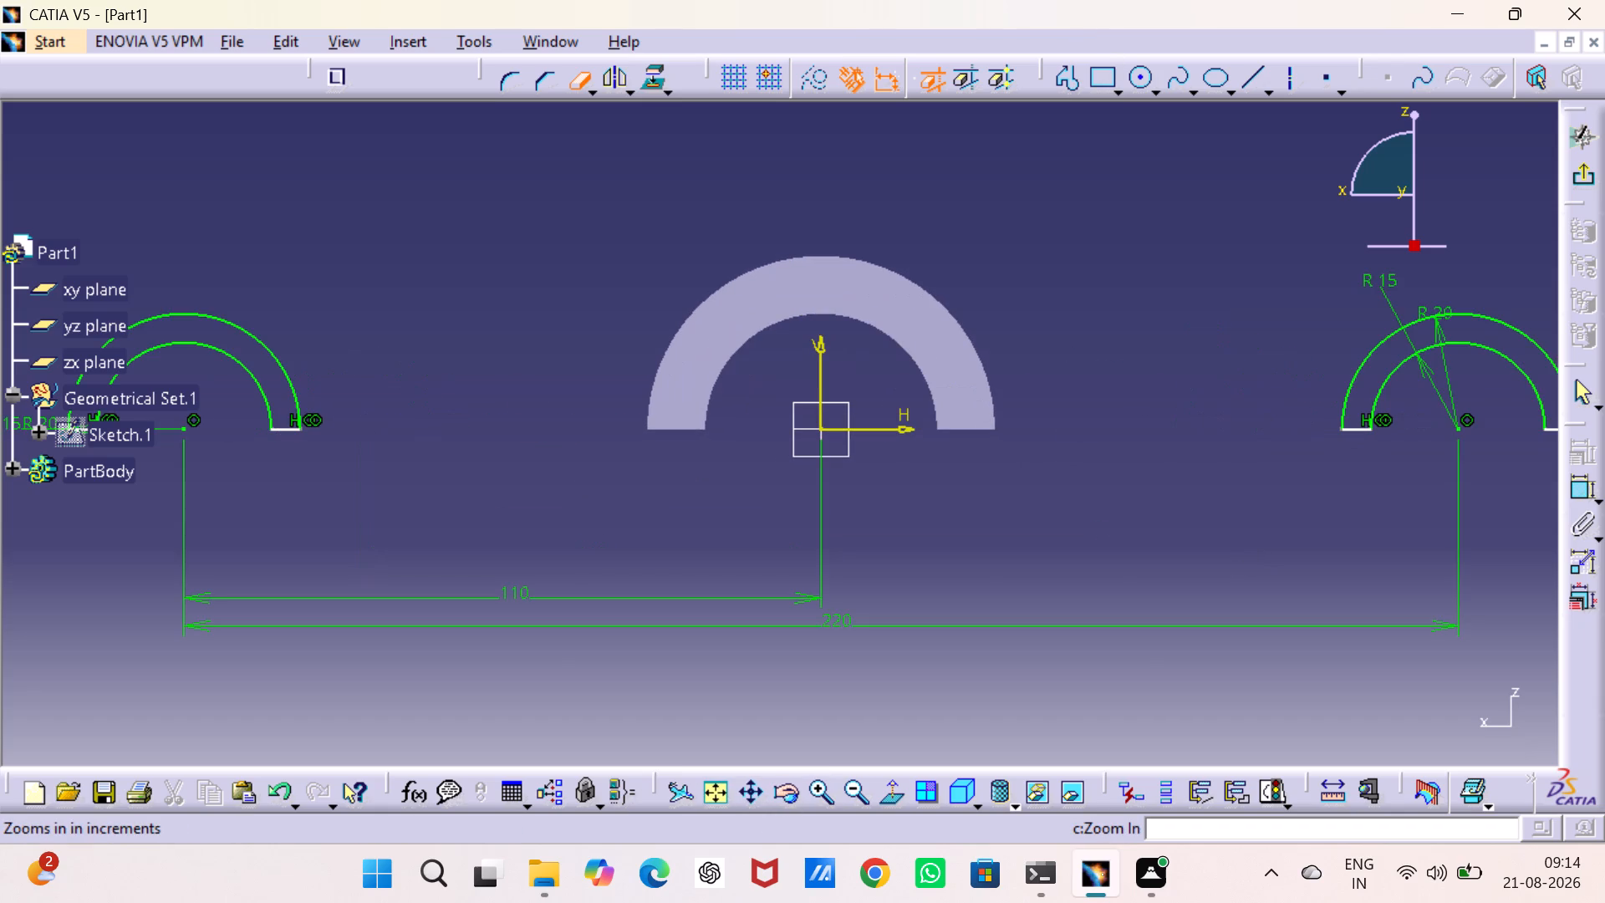
pyautogui.click(569, 76)
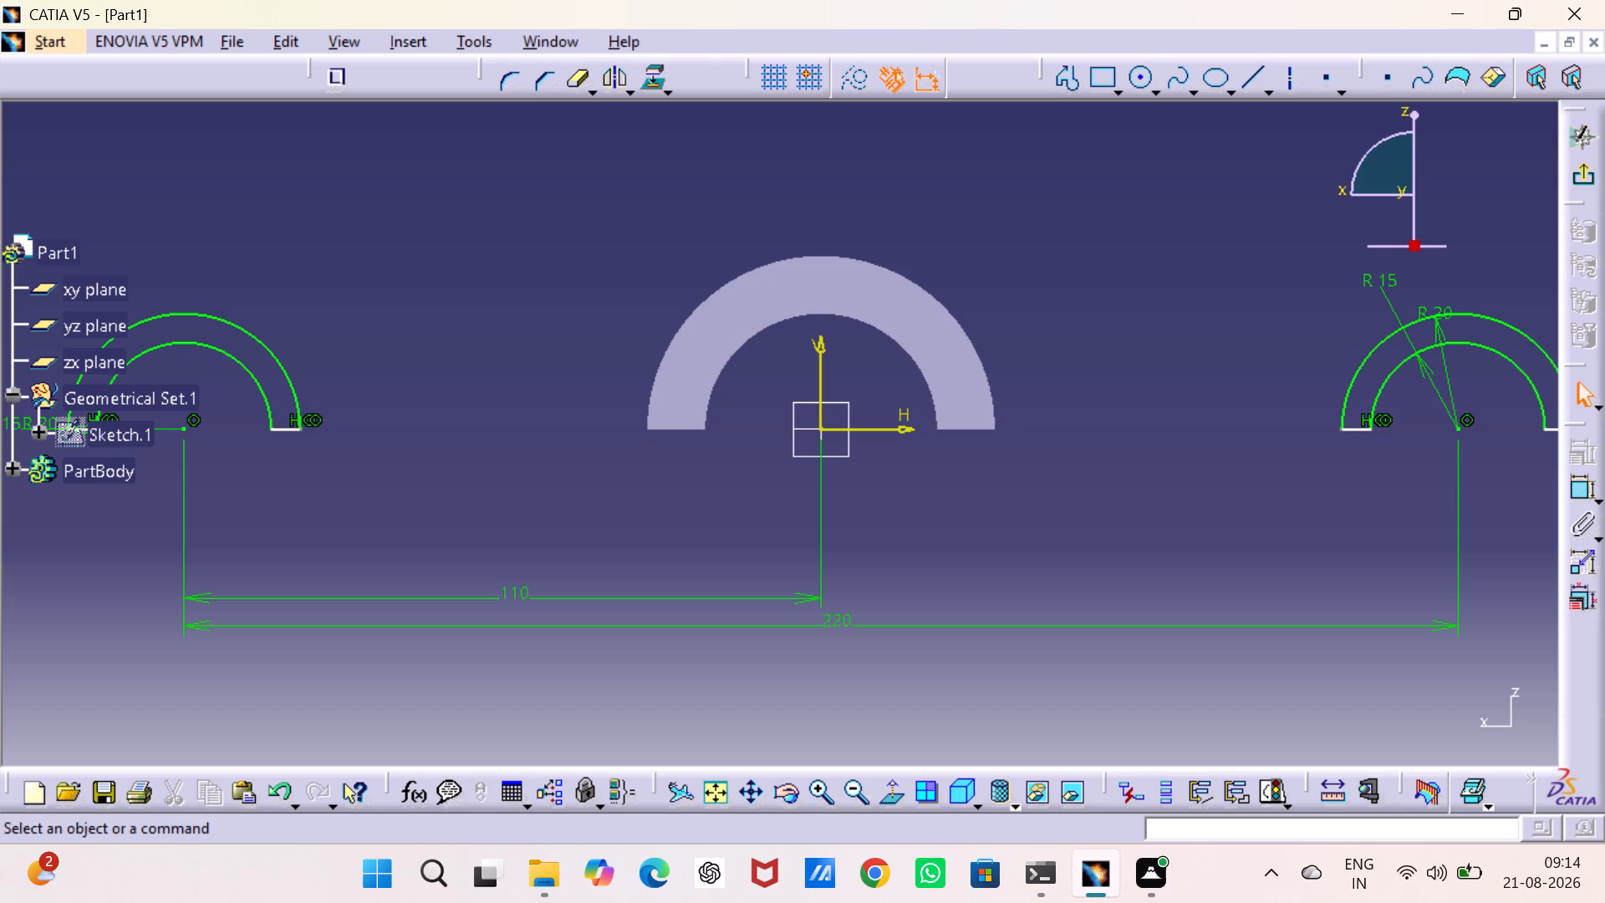
# Add a coincidence constraint between the sketch origin and the inner-side base segment of the positive-H half-ring.
pyautogui.click(821, 426)
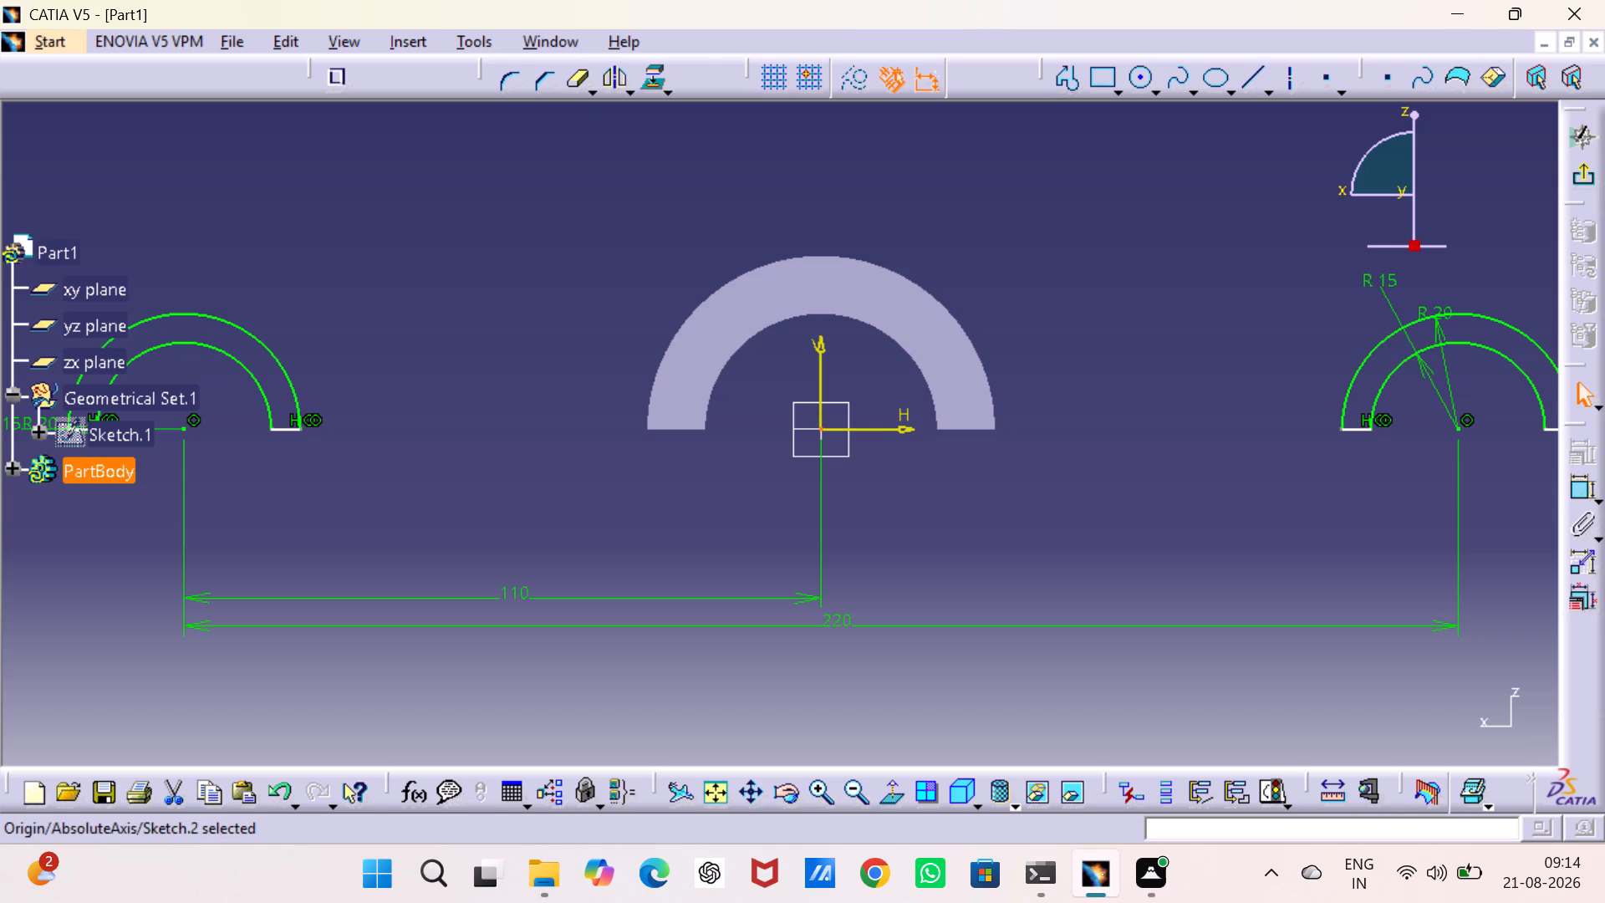
pyautogui.keyDown('ctrl'); pyautogui.click(1358, 430); pyautogui.keyUp('ctrl')
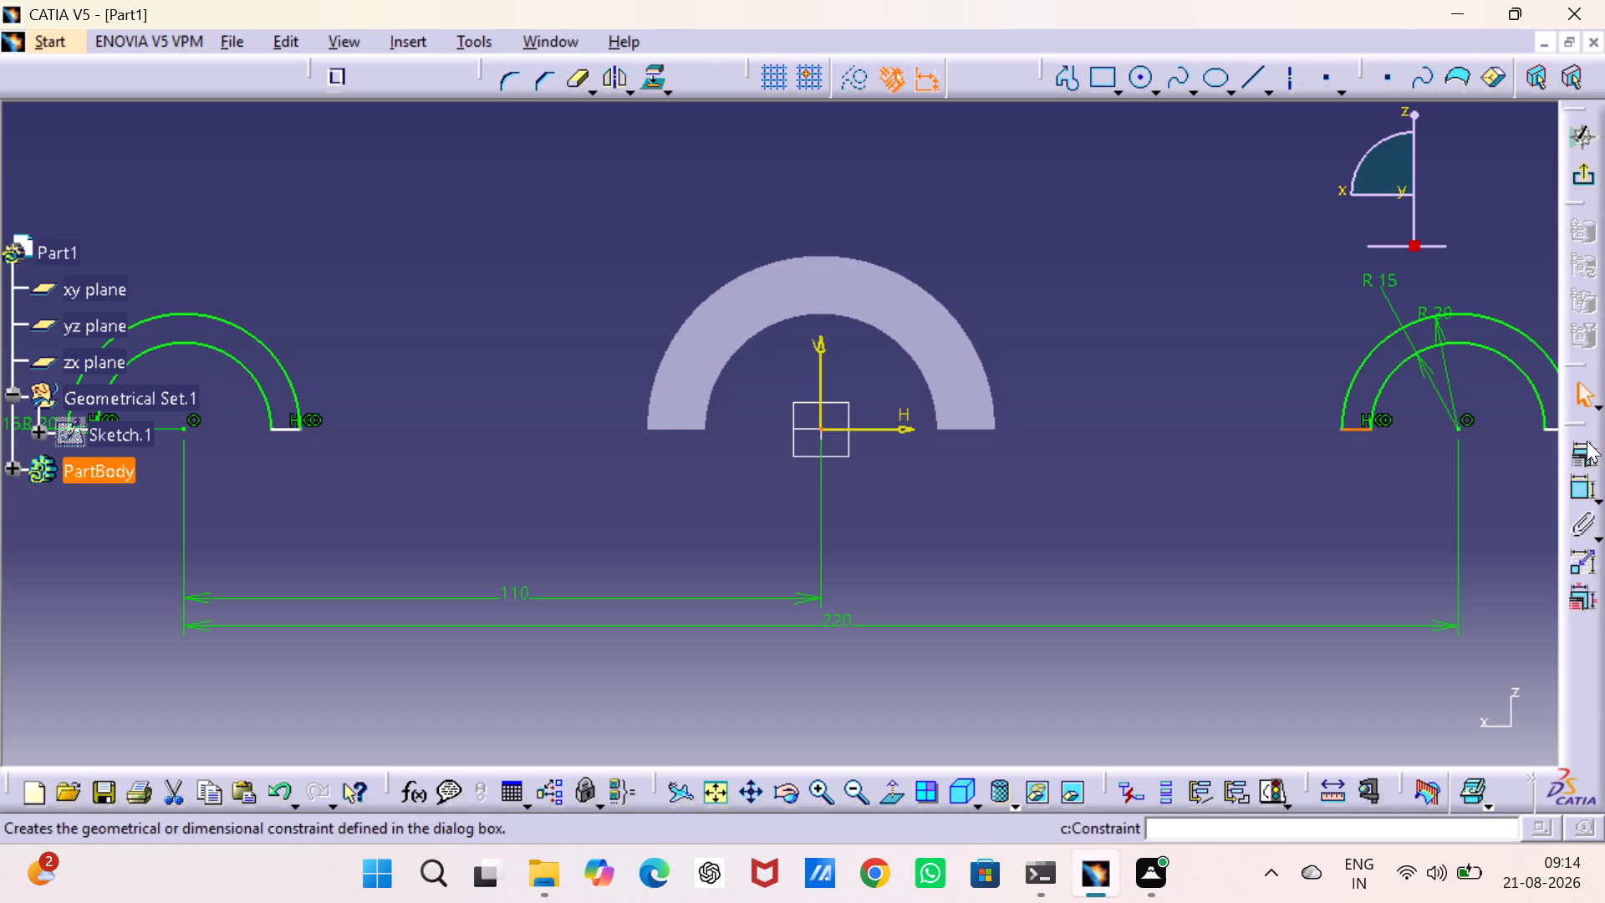
pyautogui.click(1582, 451)
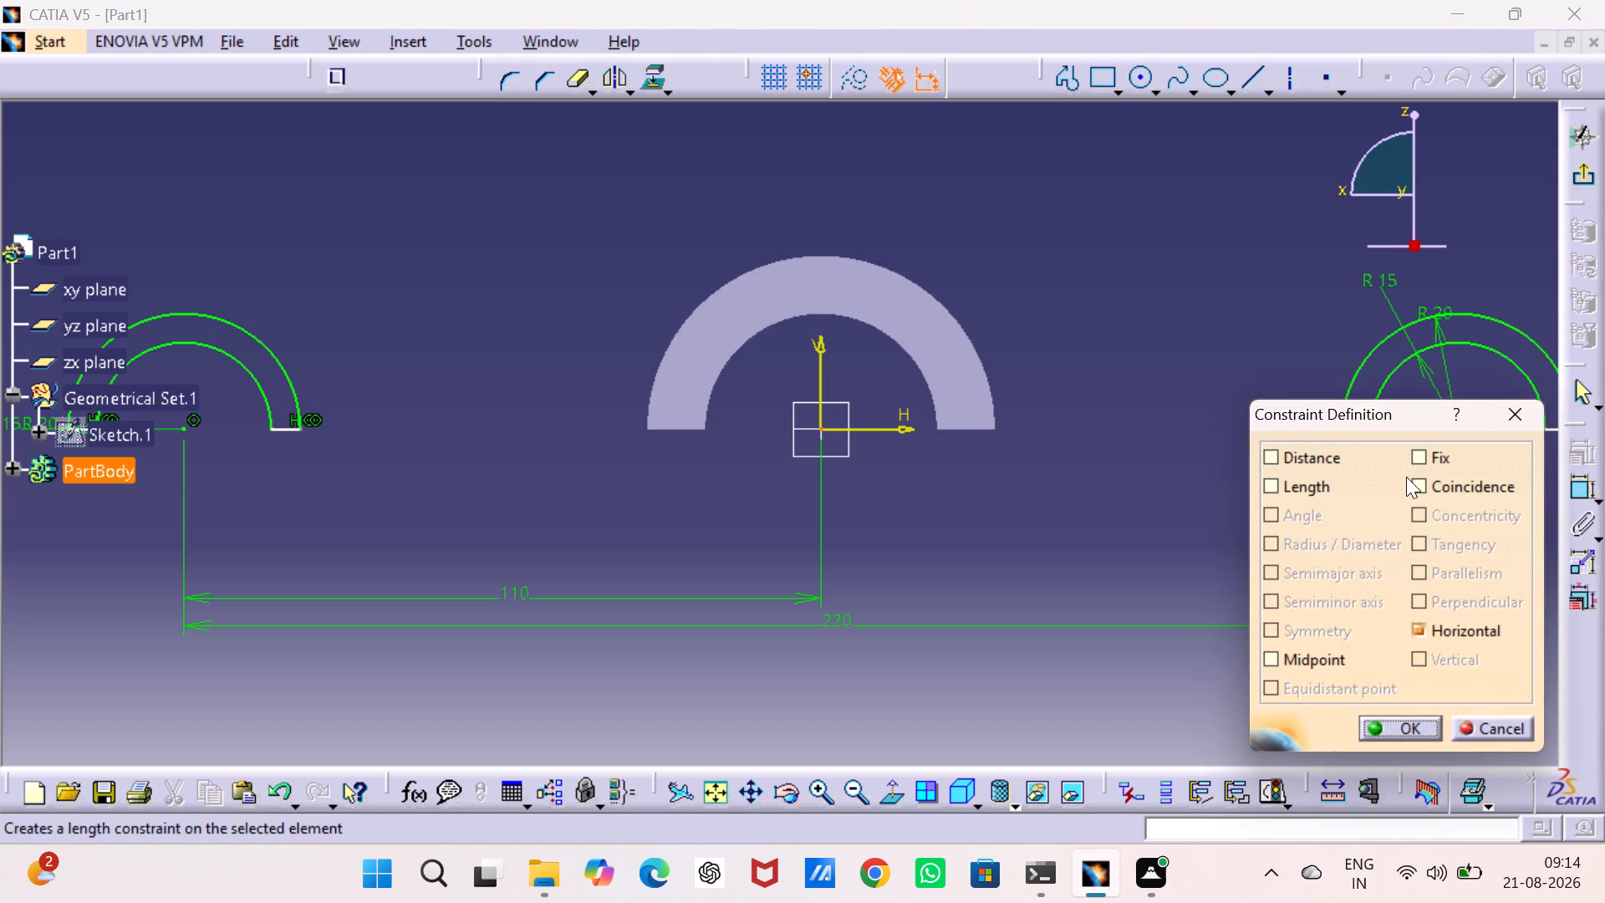
pyautogui.click(1419, 482)
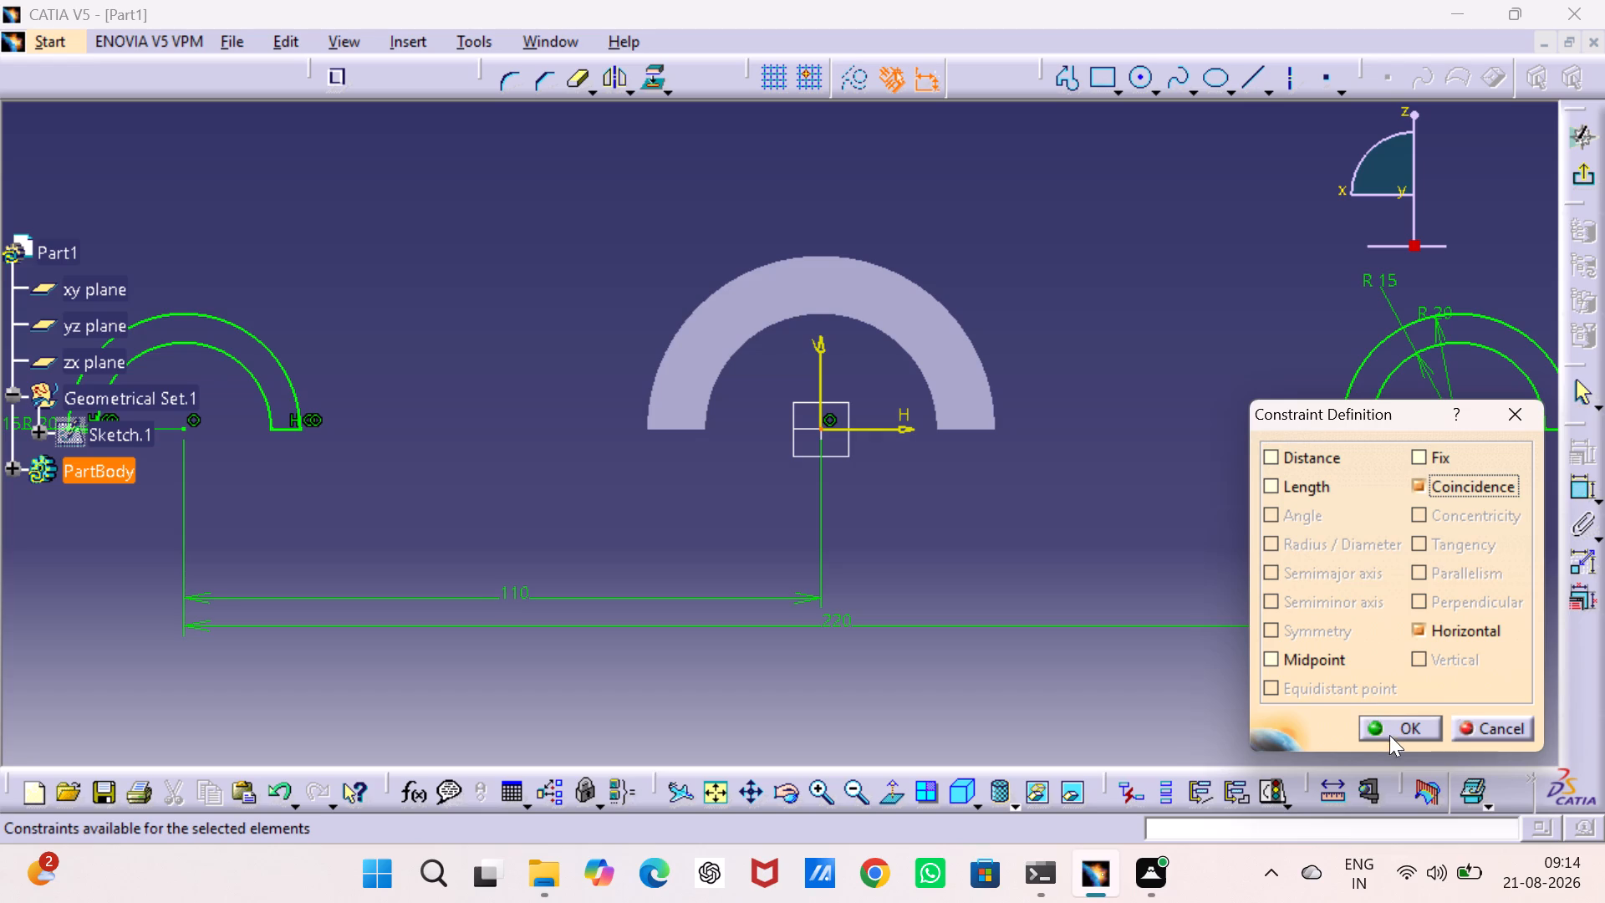
pyautogui.click(1385, 723)
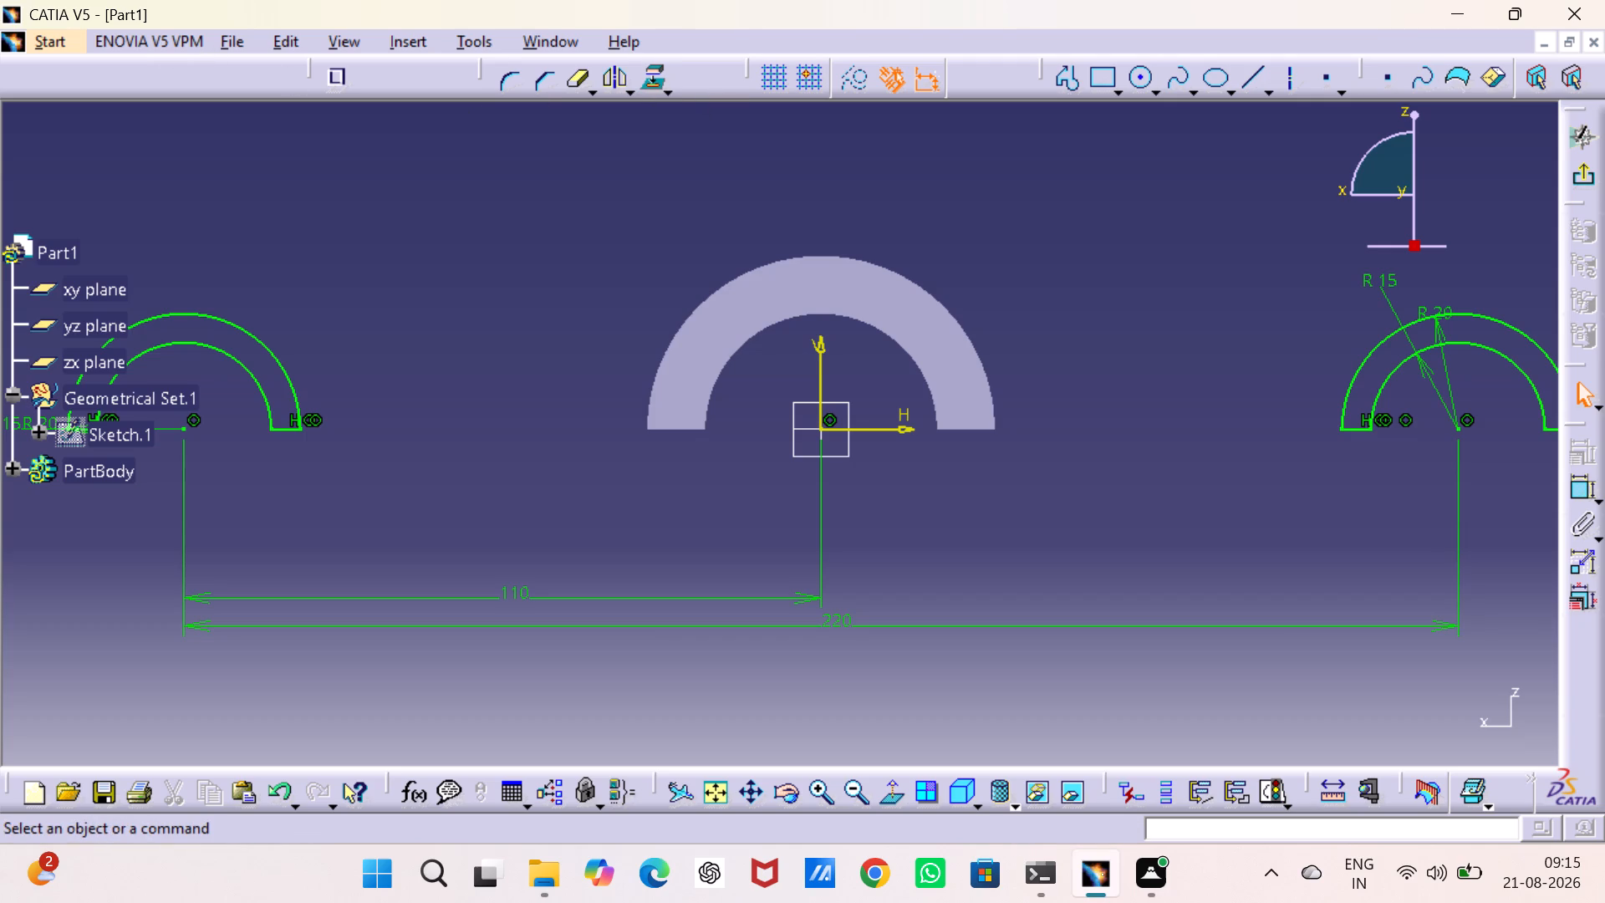
# Exit the sketch and pad the two half-ring profiles with a length of 10 mm and mirrored extent.
pyautogui.click(1587, 176)
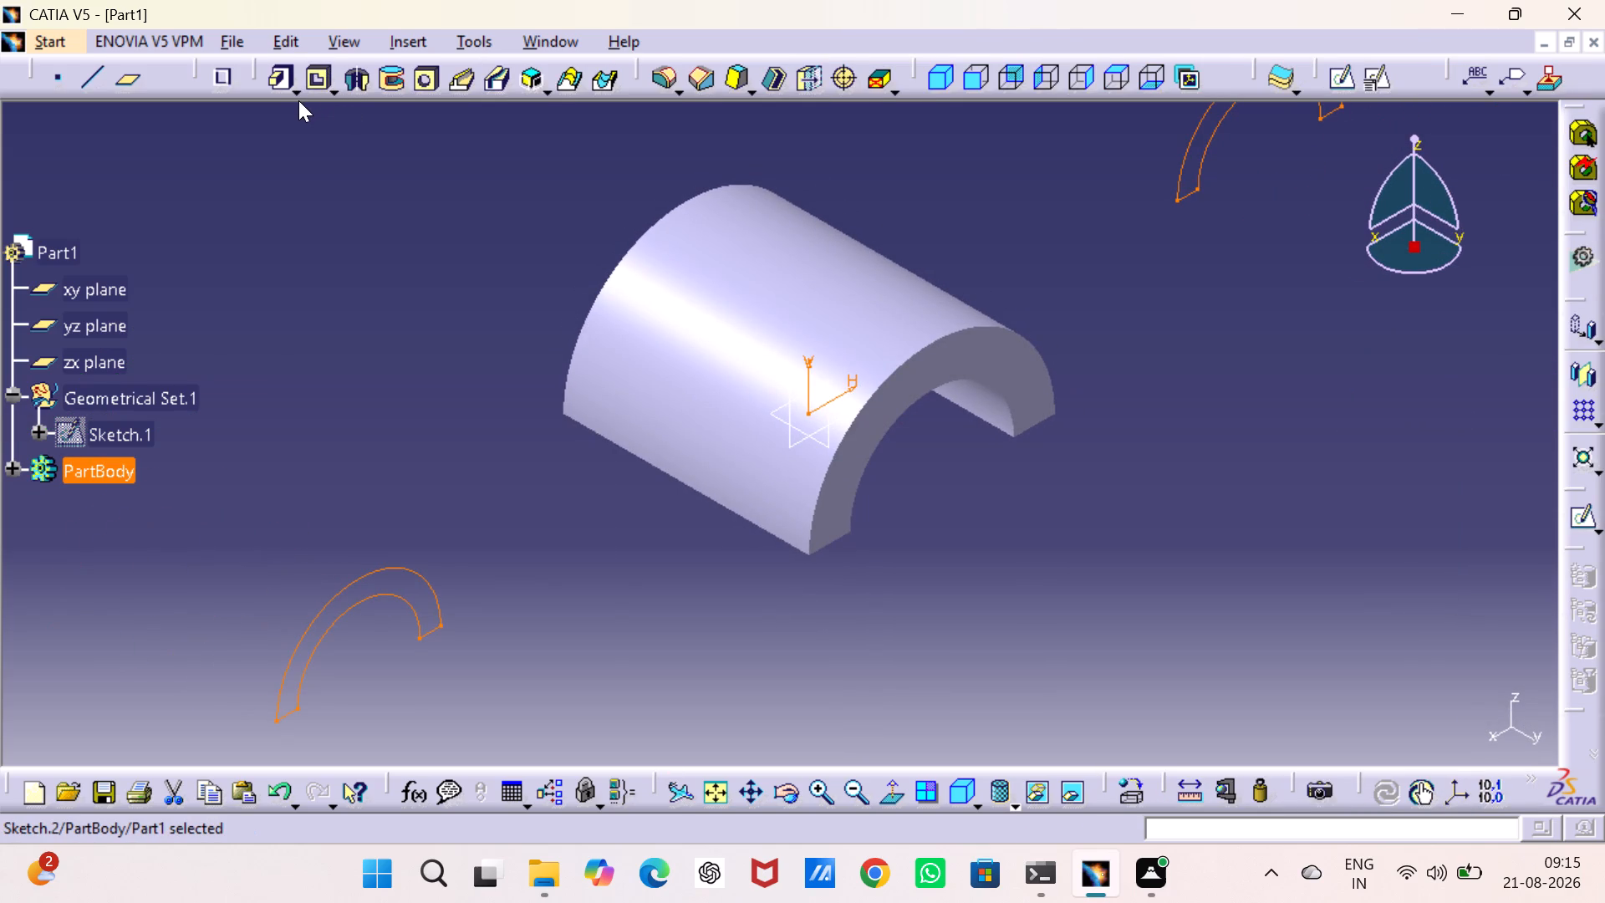
pyautogui.click(277, 73)
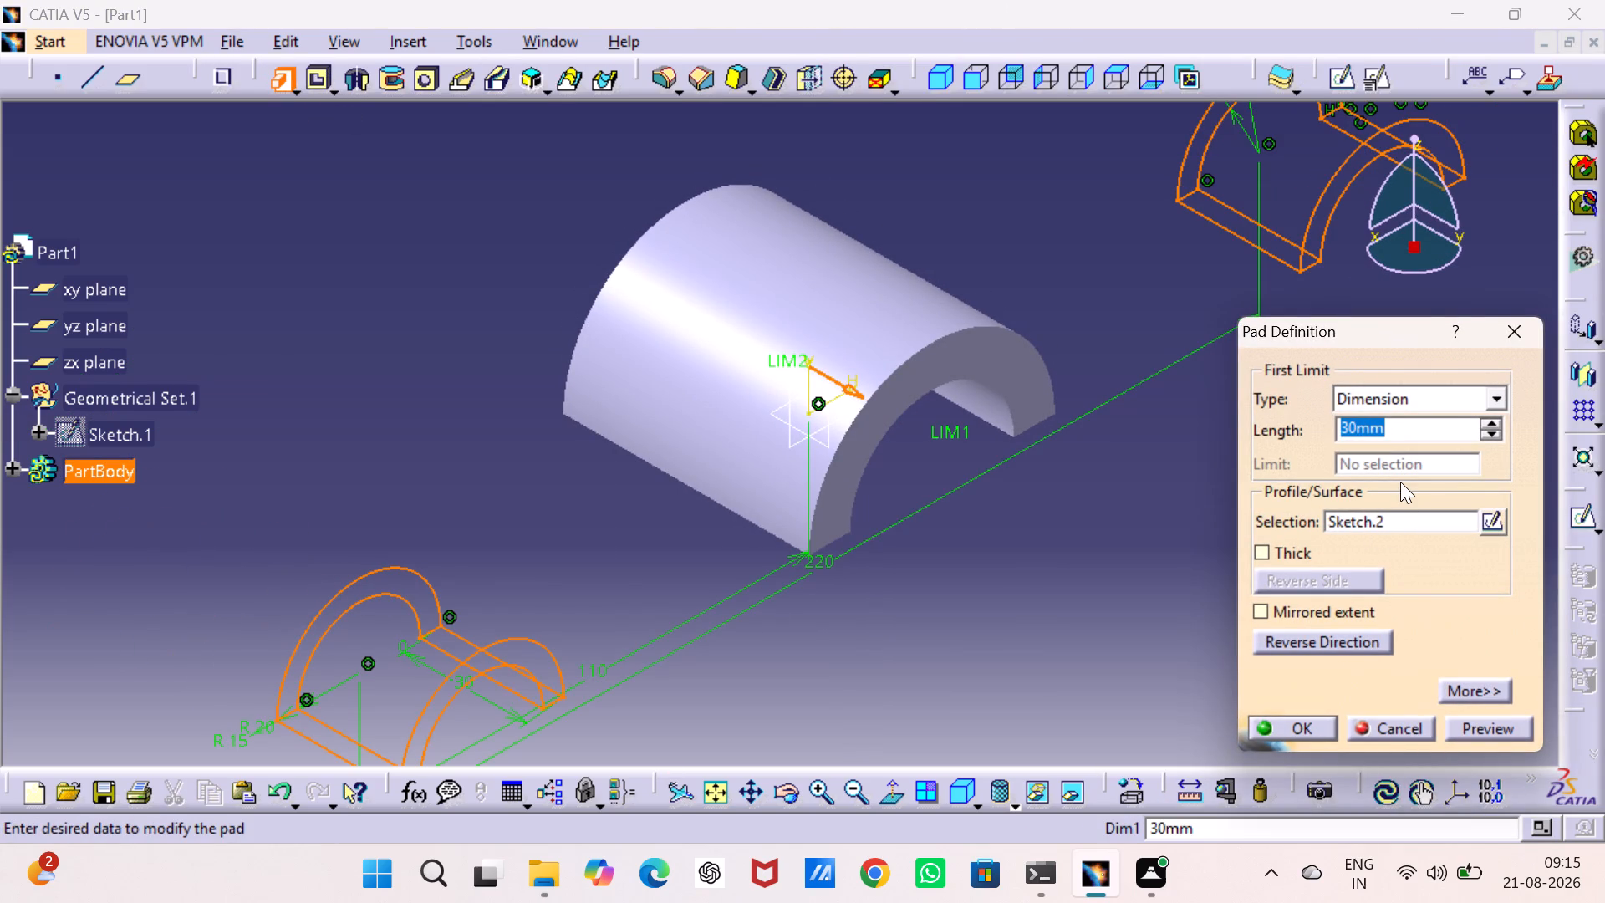
pyautogui.click(1255, 605)
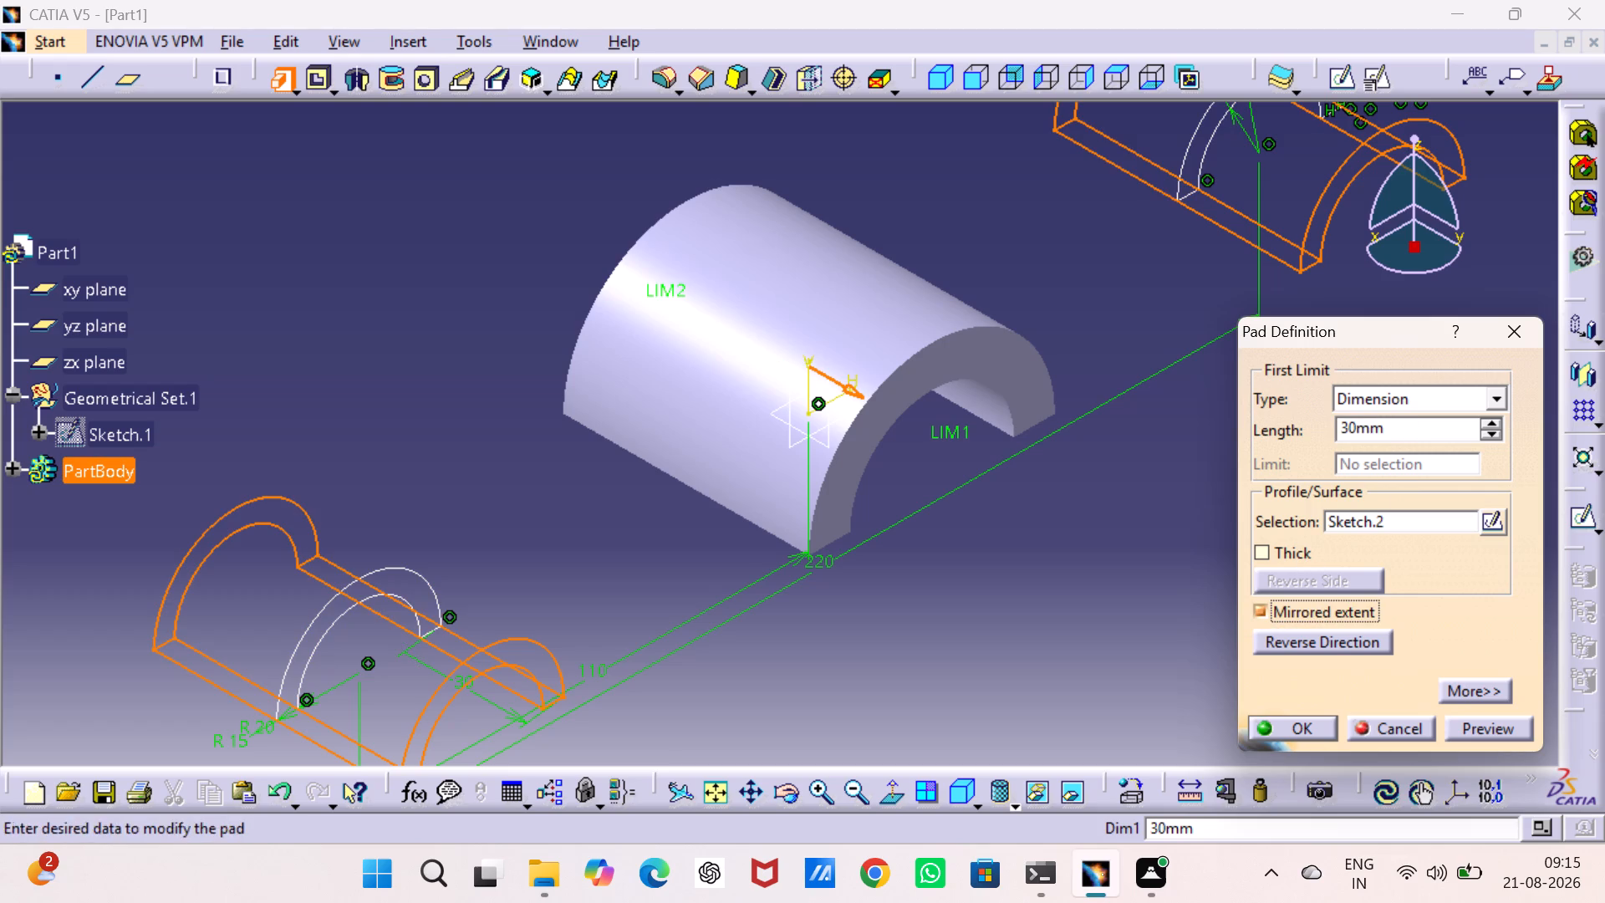
pyautogui.click(1403, 427)
pyautogui.click(1403, 427)
pyautogui.doubleClick(1403, 427)
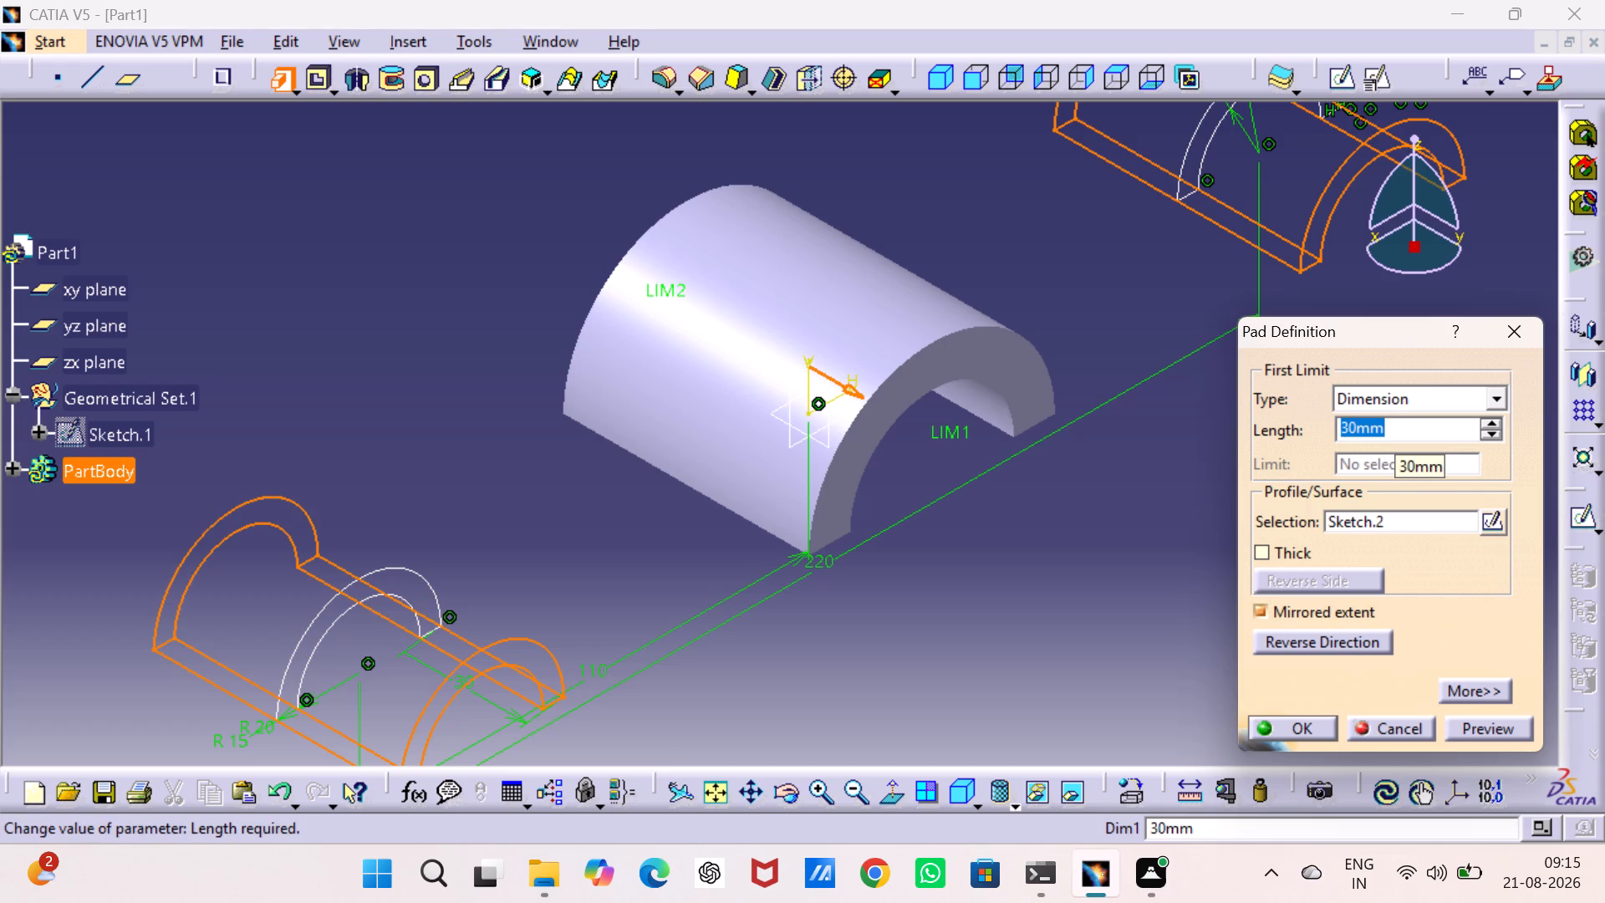
pyautogui.write('10')
pyautogui.press('Return')
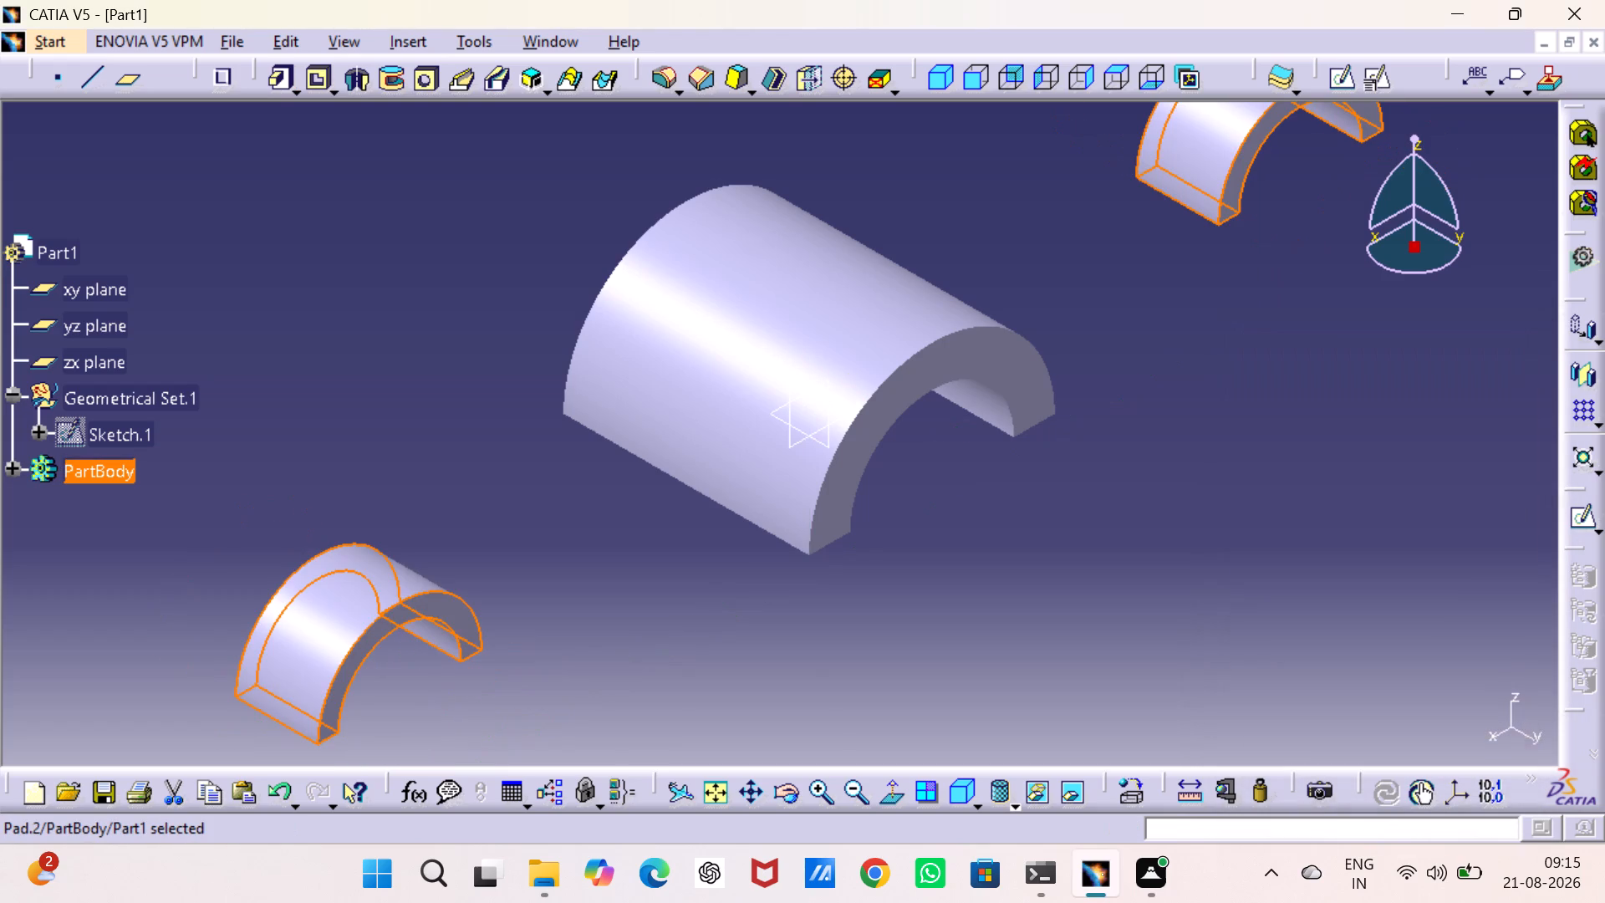
pyautogui.click(1387, 439)
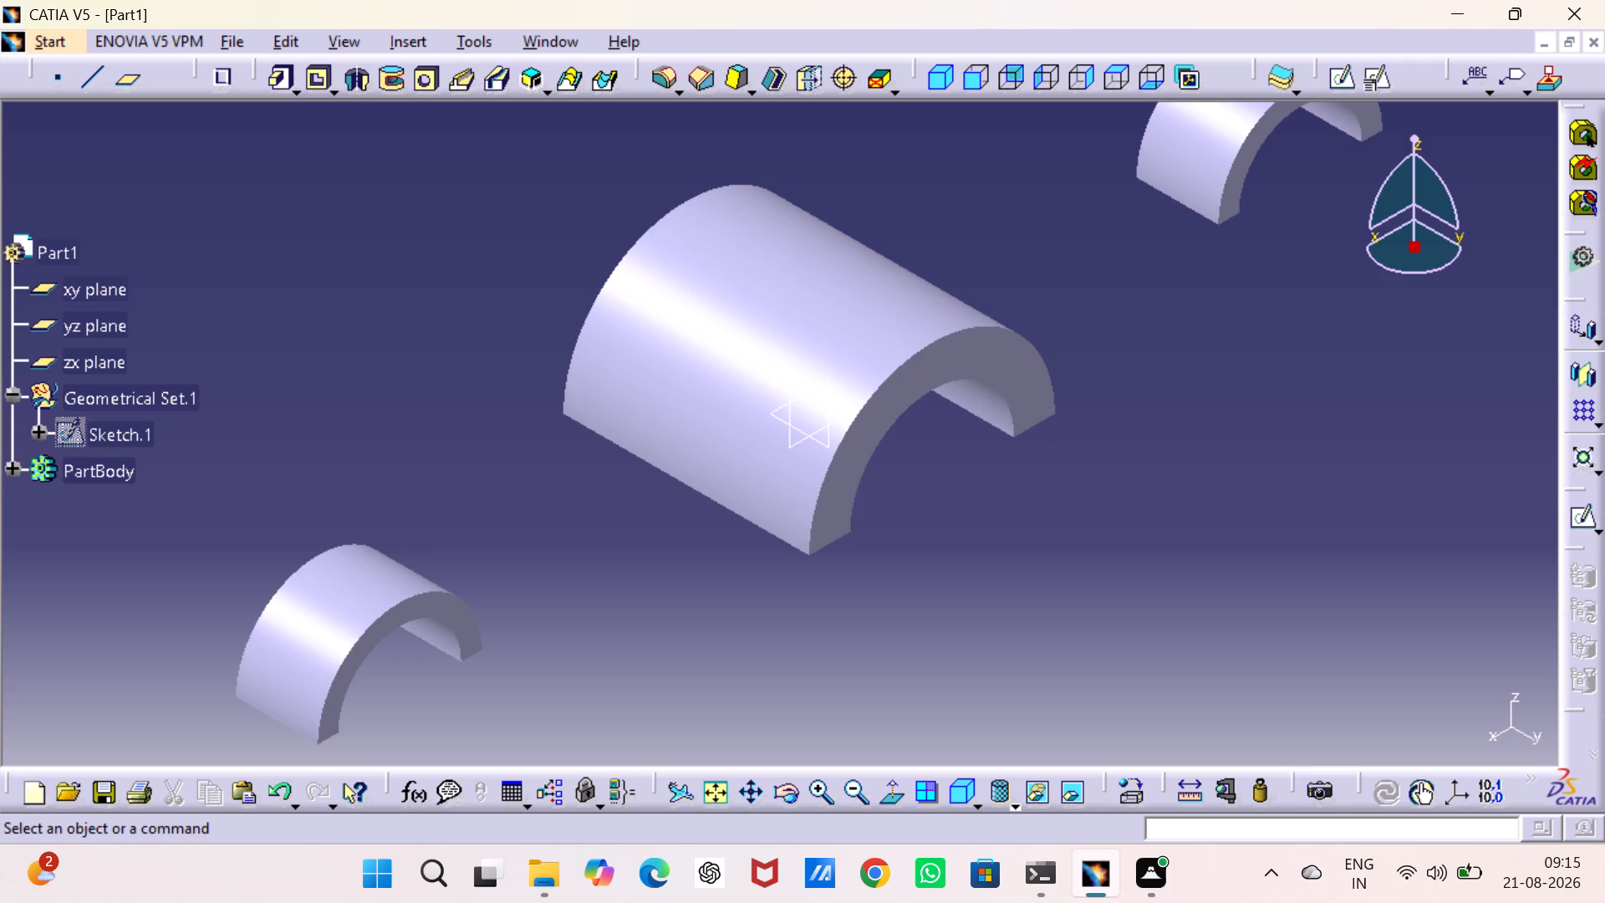
# Switch the part's display mode to shading with edges.
pyautogui.middleClick(1350, 422)
pyautogui.click(1011, 804)
pyautogui.click(1027, 633)
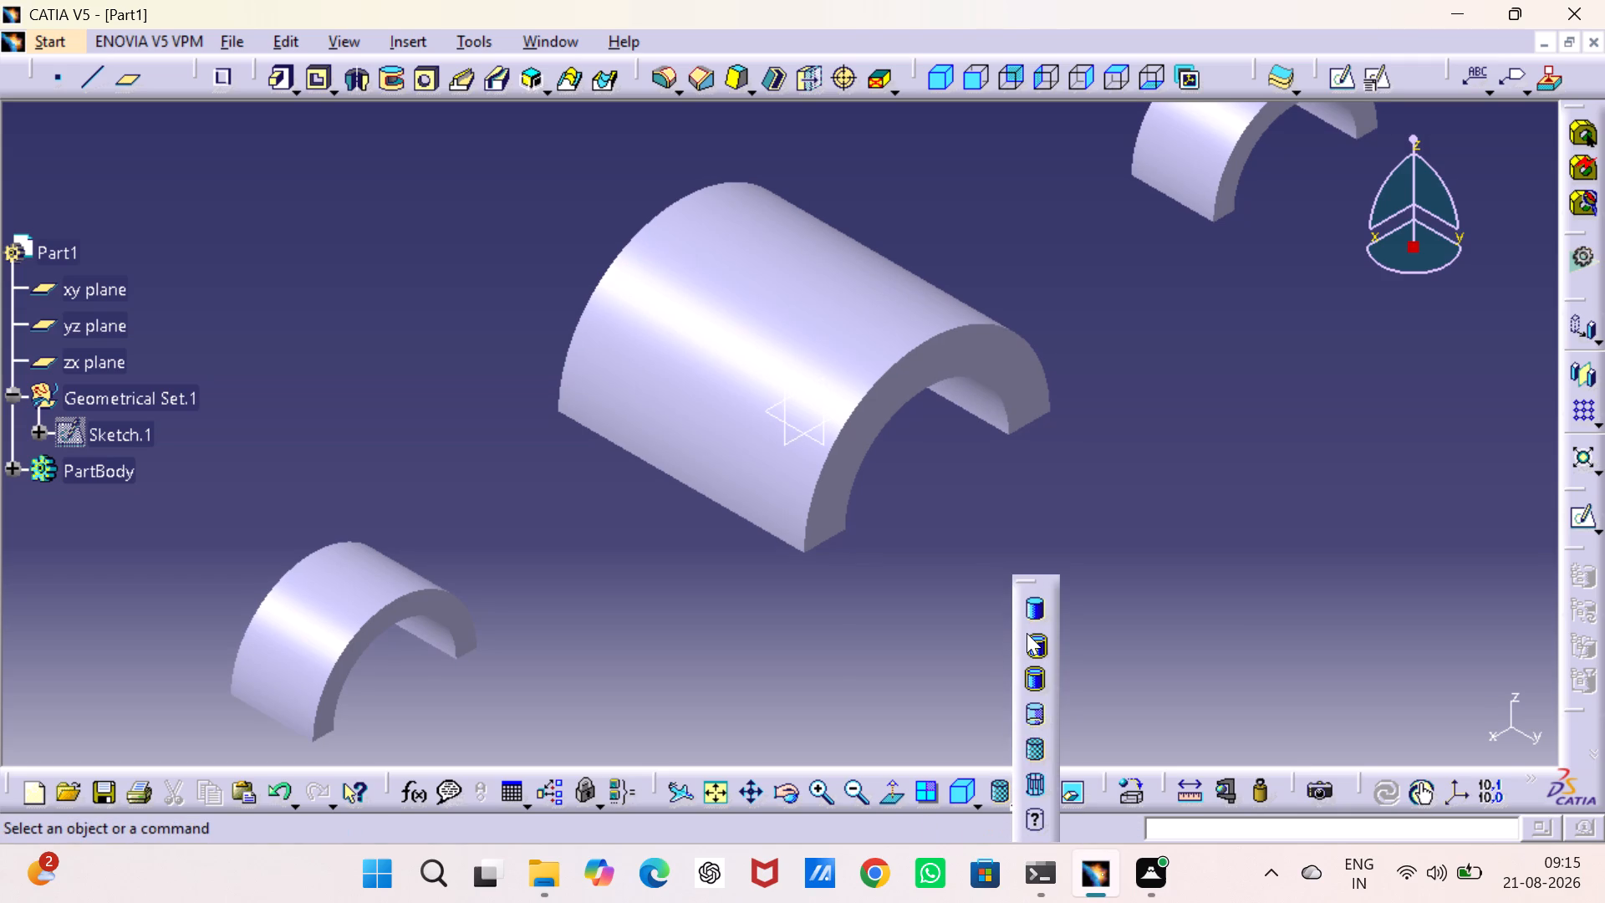
pyautogui.click(1033, 599)
pyautogui.moveTo(1019, 587); pyautogui.dragTo(946, 510, button='middle')
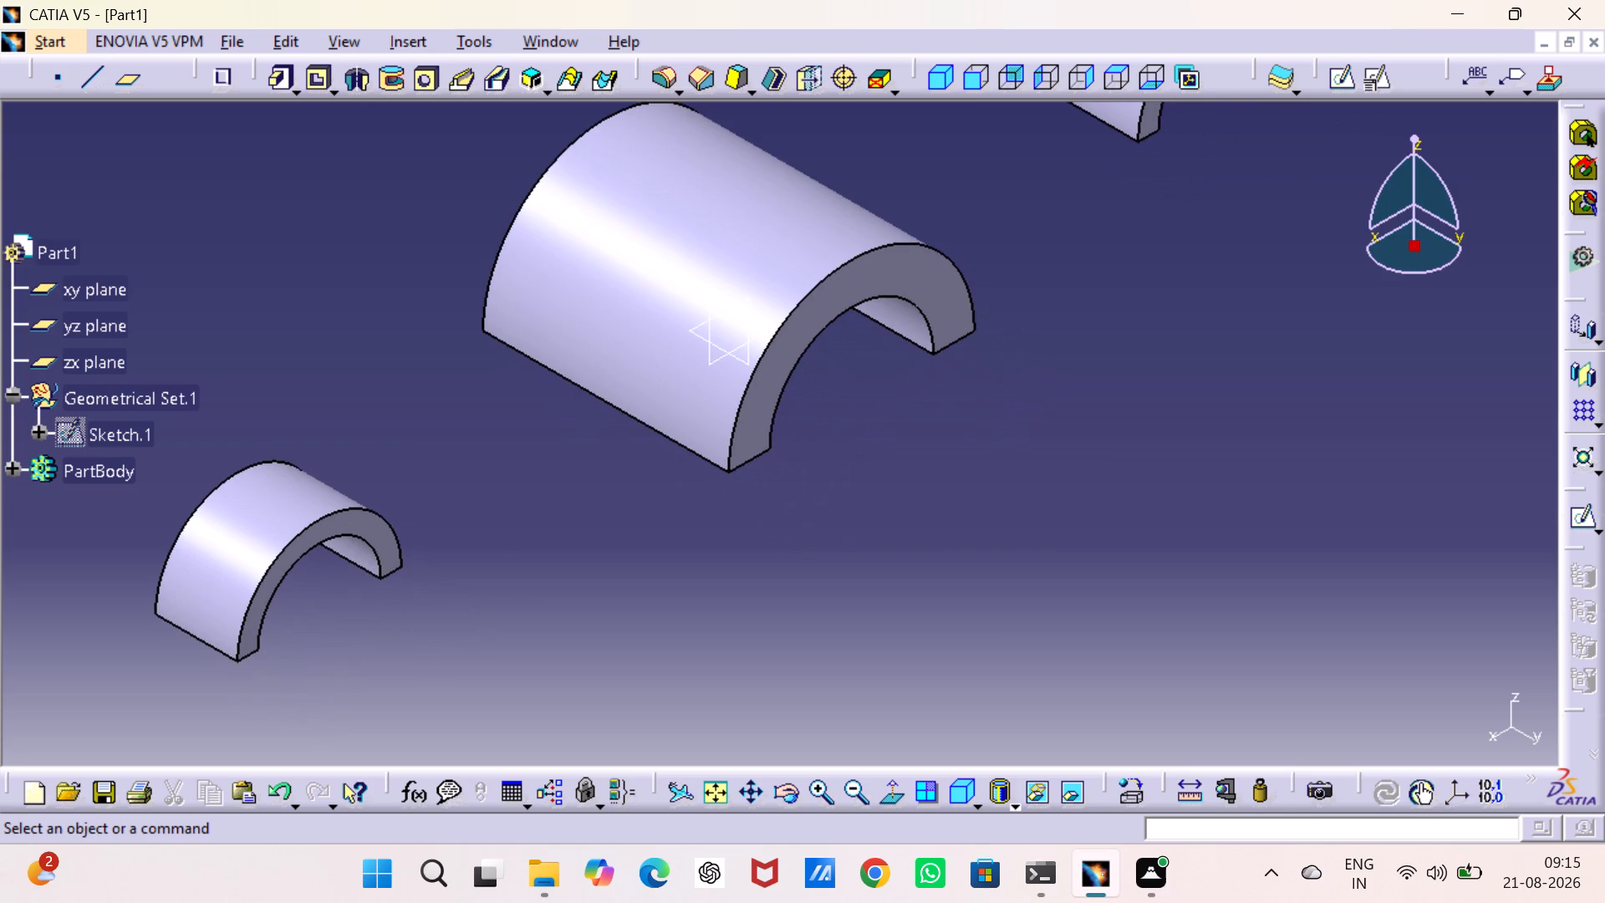
pyautogui.moveTo(945, 509); pyautogui.dragTo(725, 114, button='middle')
pyautogui.moveTo(945, 509); pyautogui.dragTo(725, 115, button='right')
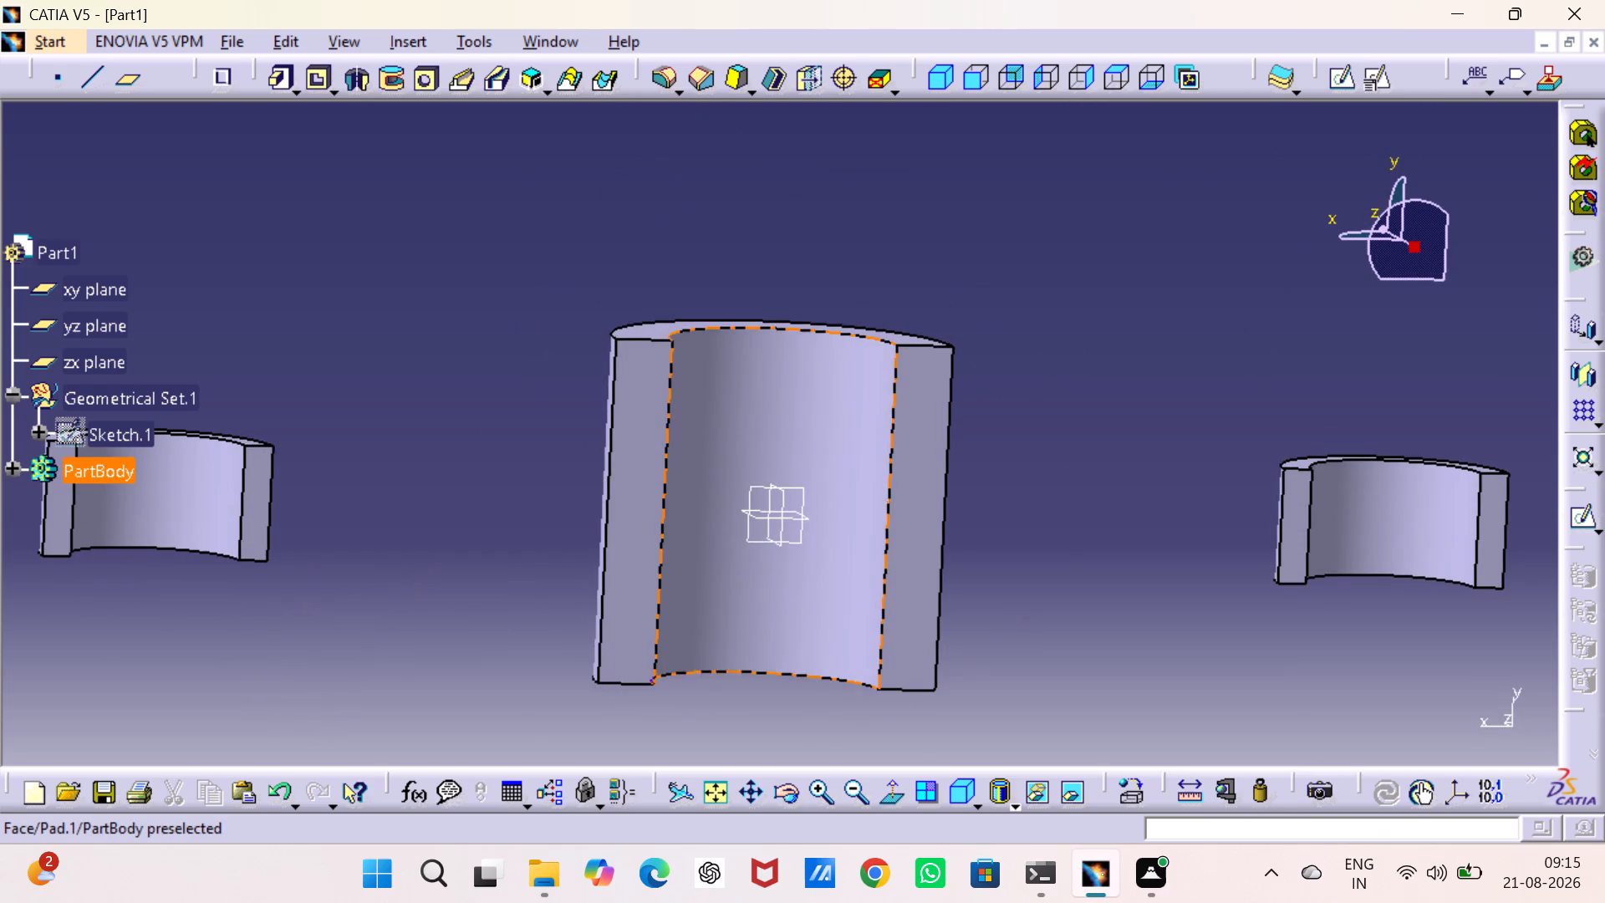
# Start a sketch on the flat split face of the central half-ring.
pyautogui.click(640, 410)
pyautogui.click(1348, 71)
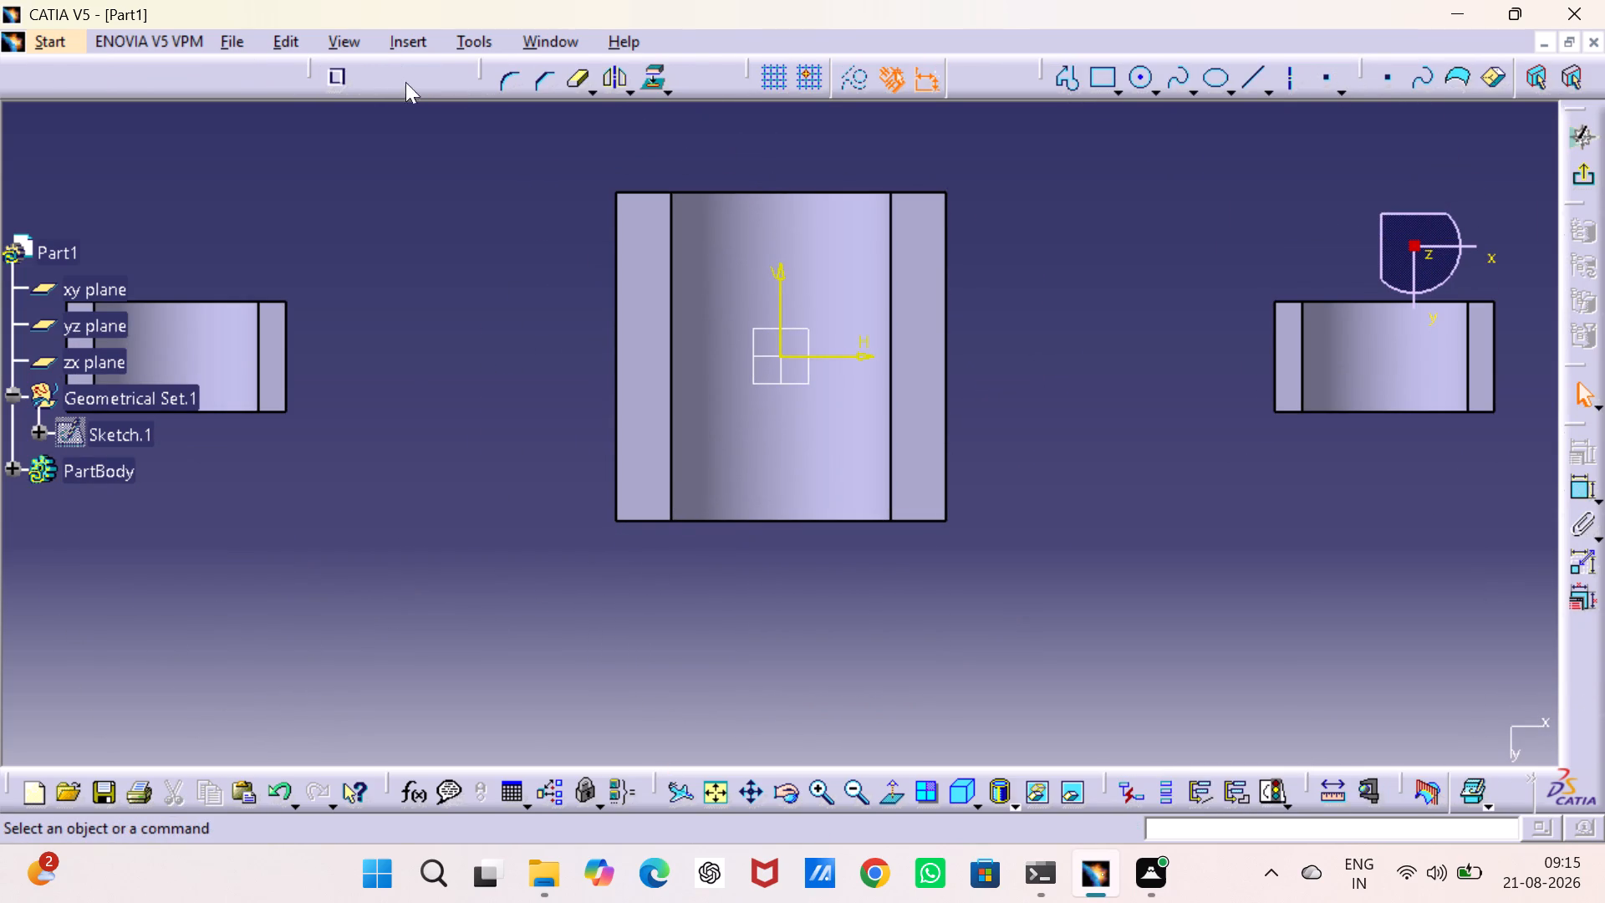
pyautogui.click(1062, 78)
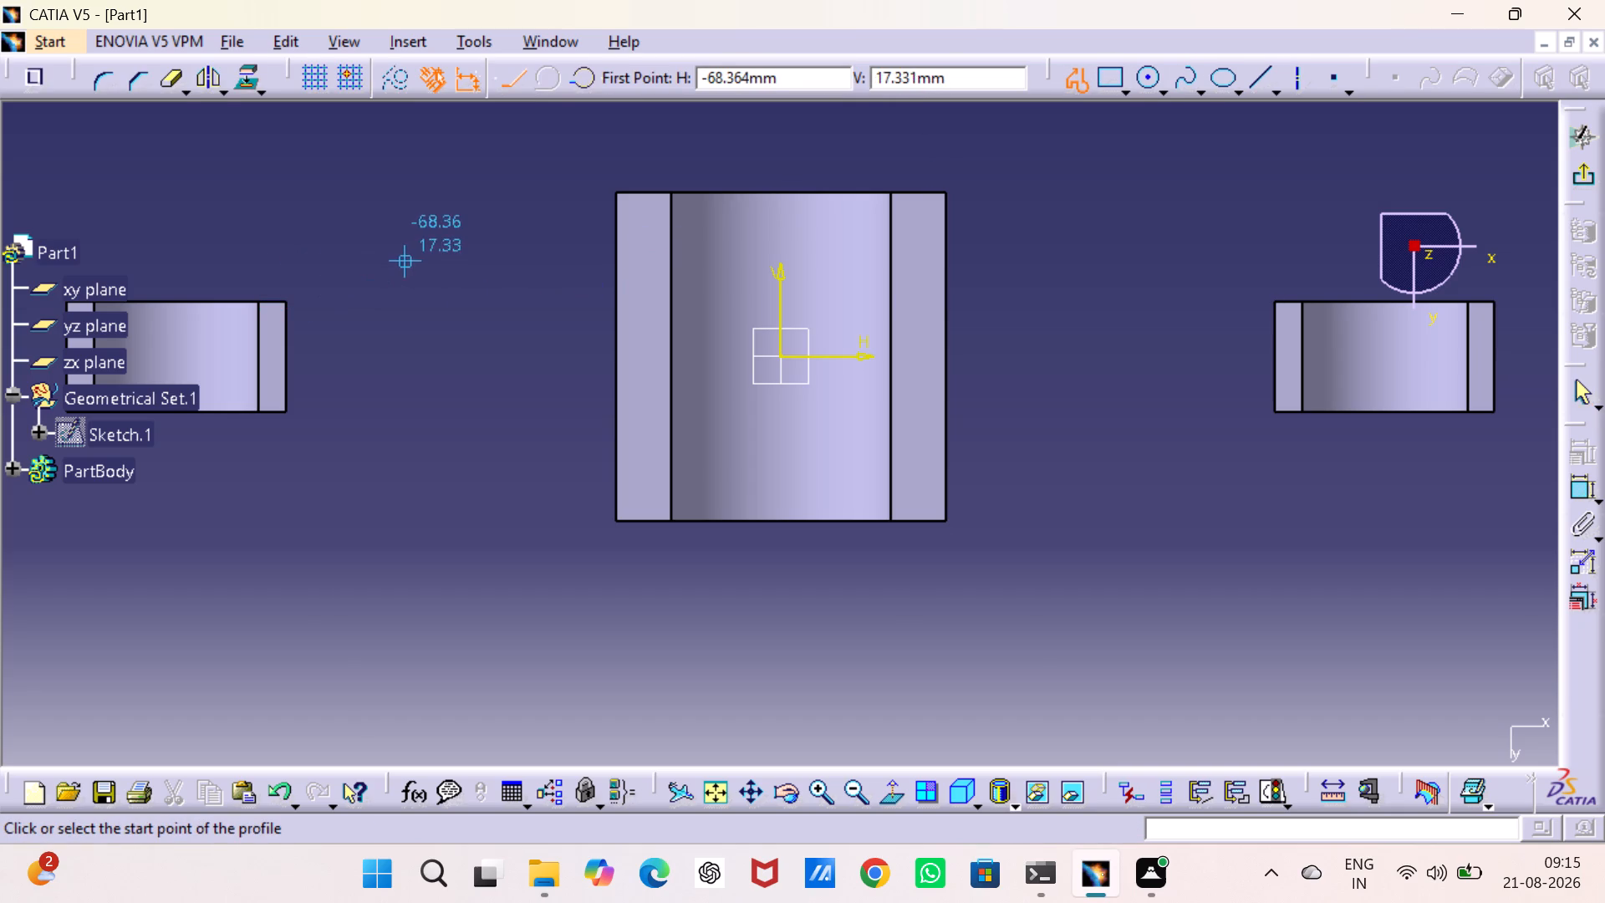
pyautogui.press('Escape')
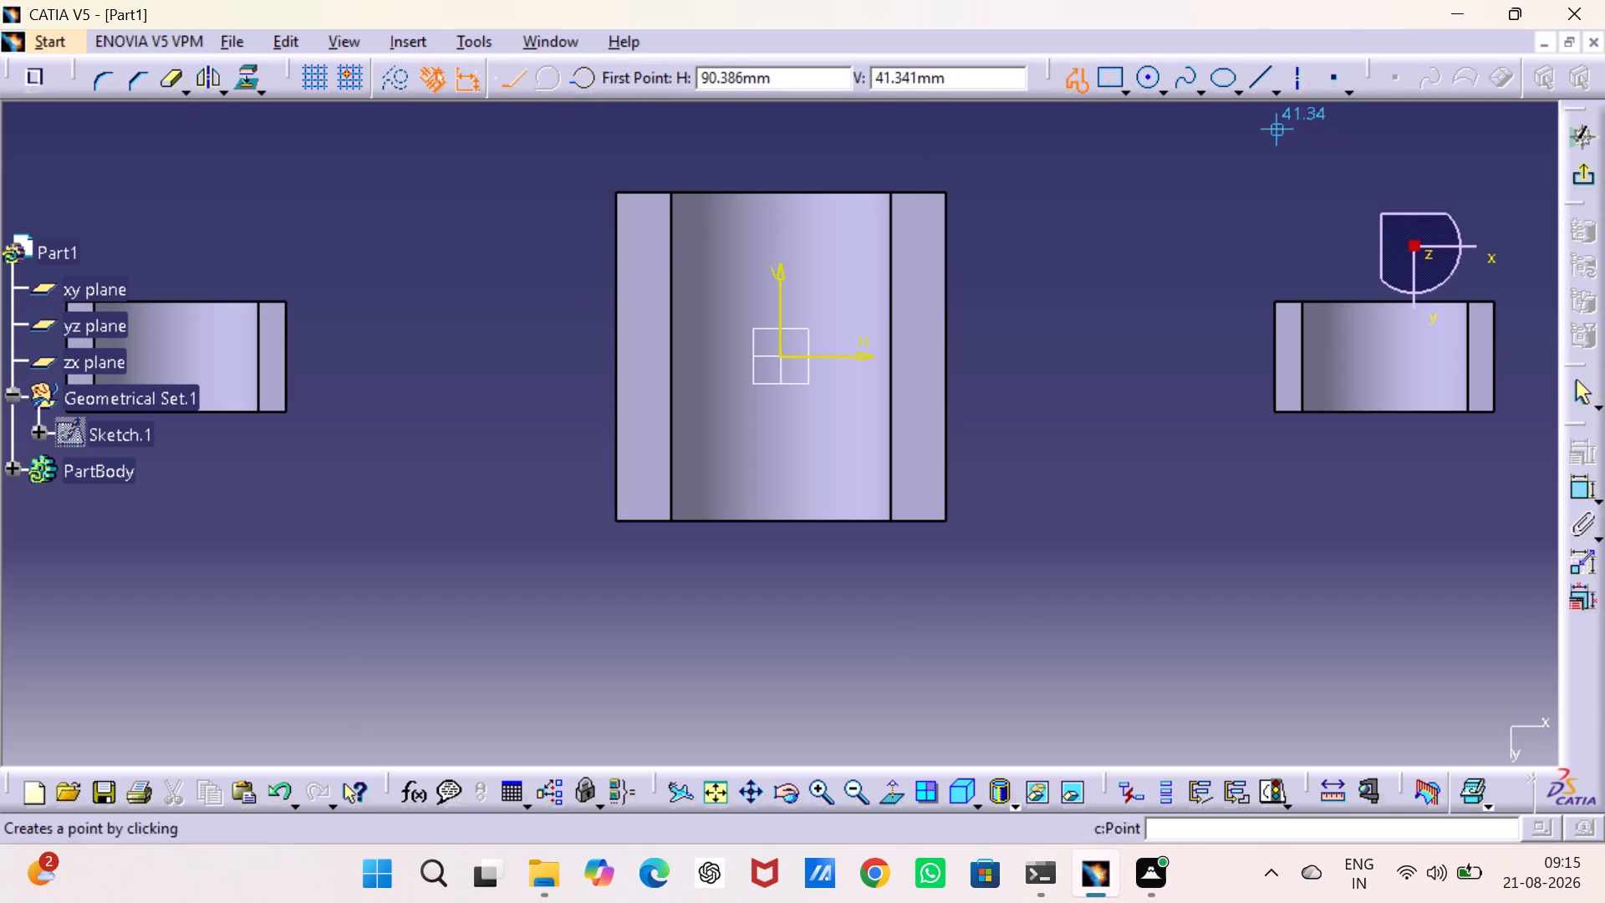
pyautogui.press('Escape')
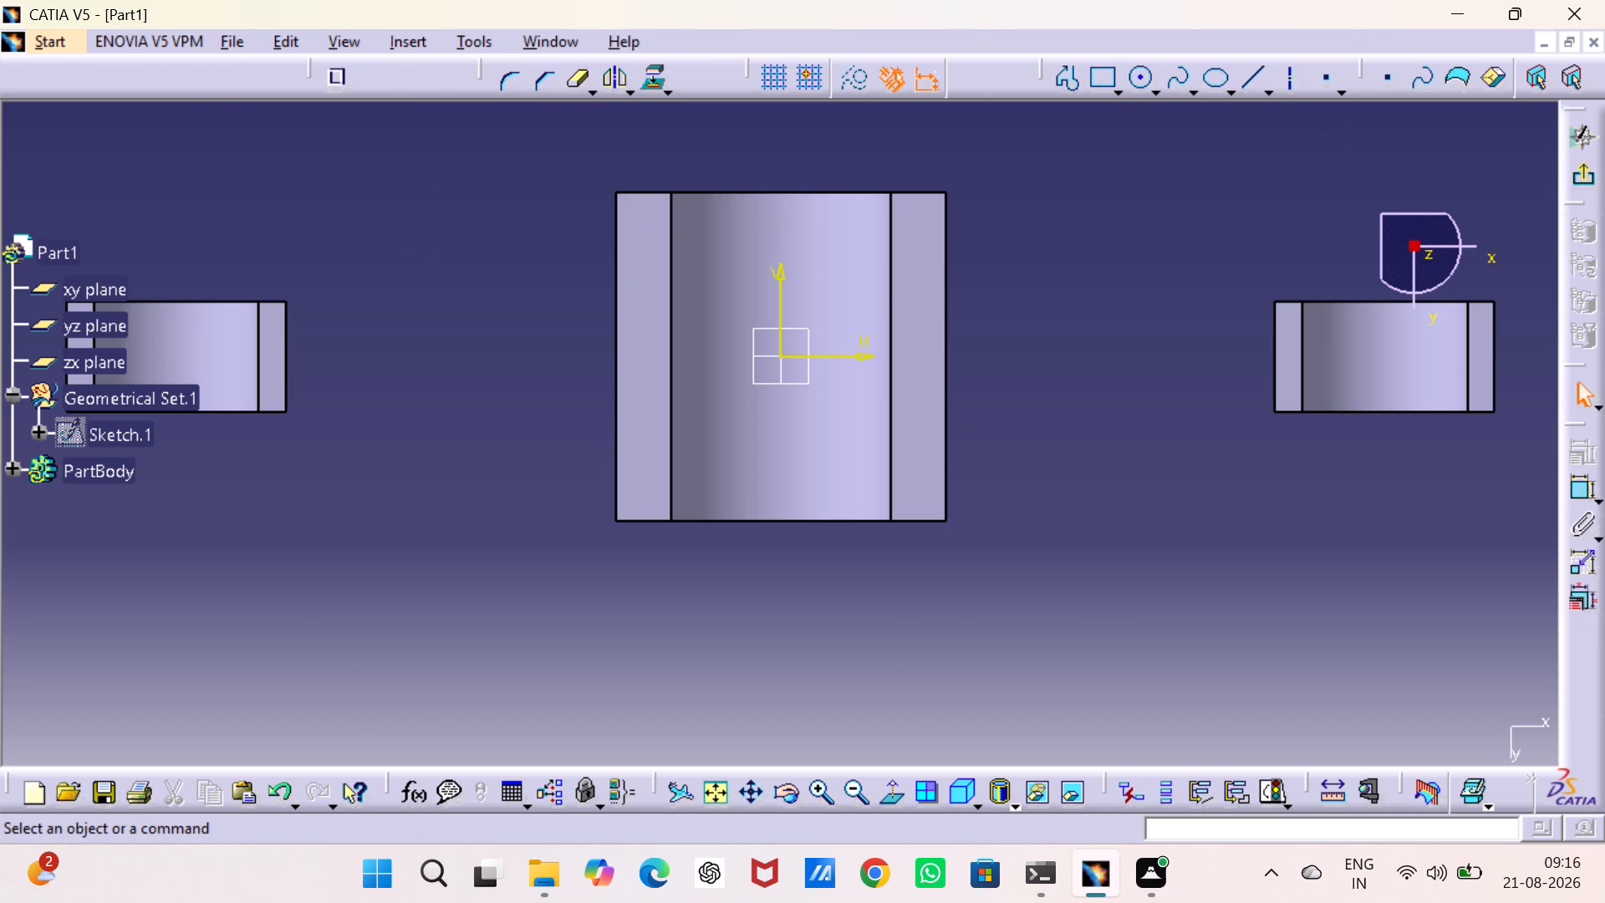
# Project the central half-ring's two outer straight edges and the facing inner-side edge of each small half-ring into the sketch.
pyautogui.click(285, 335)
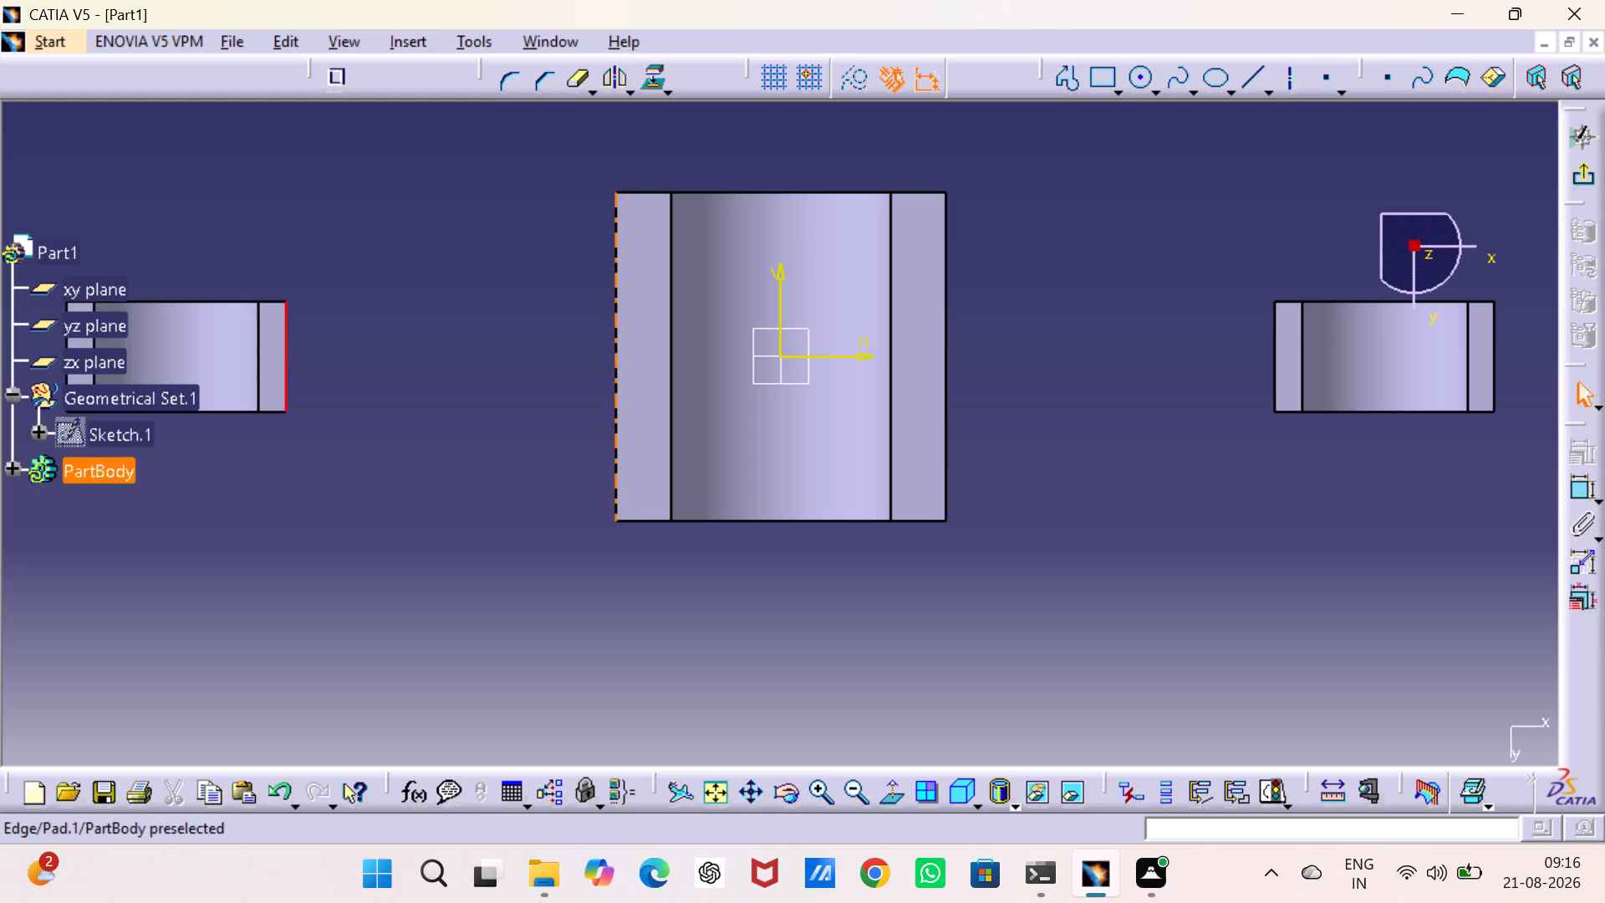
pyautogui.keyDown('ctrl'); pyautogui.click(613, 263); pyautogui.keyUp('ctrl')
pyautogui.keyDown('ctrl'); pyautogui.click(948, 284); pyautogui.keyUp('ctrl')
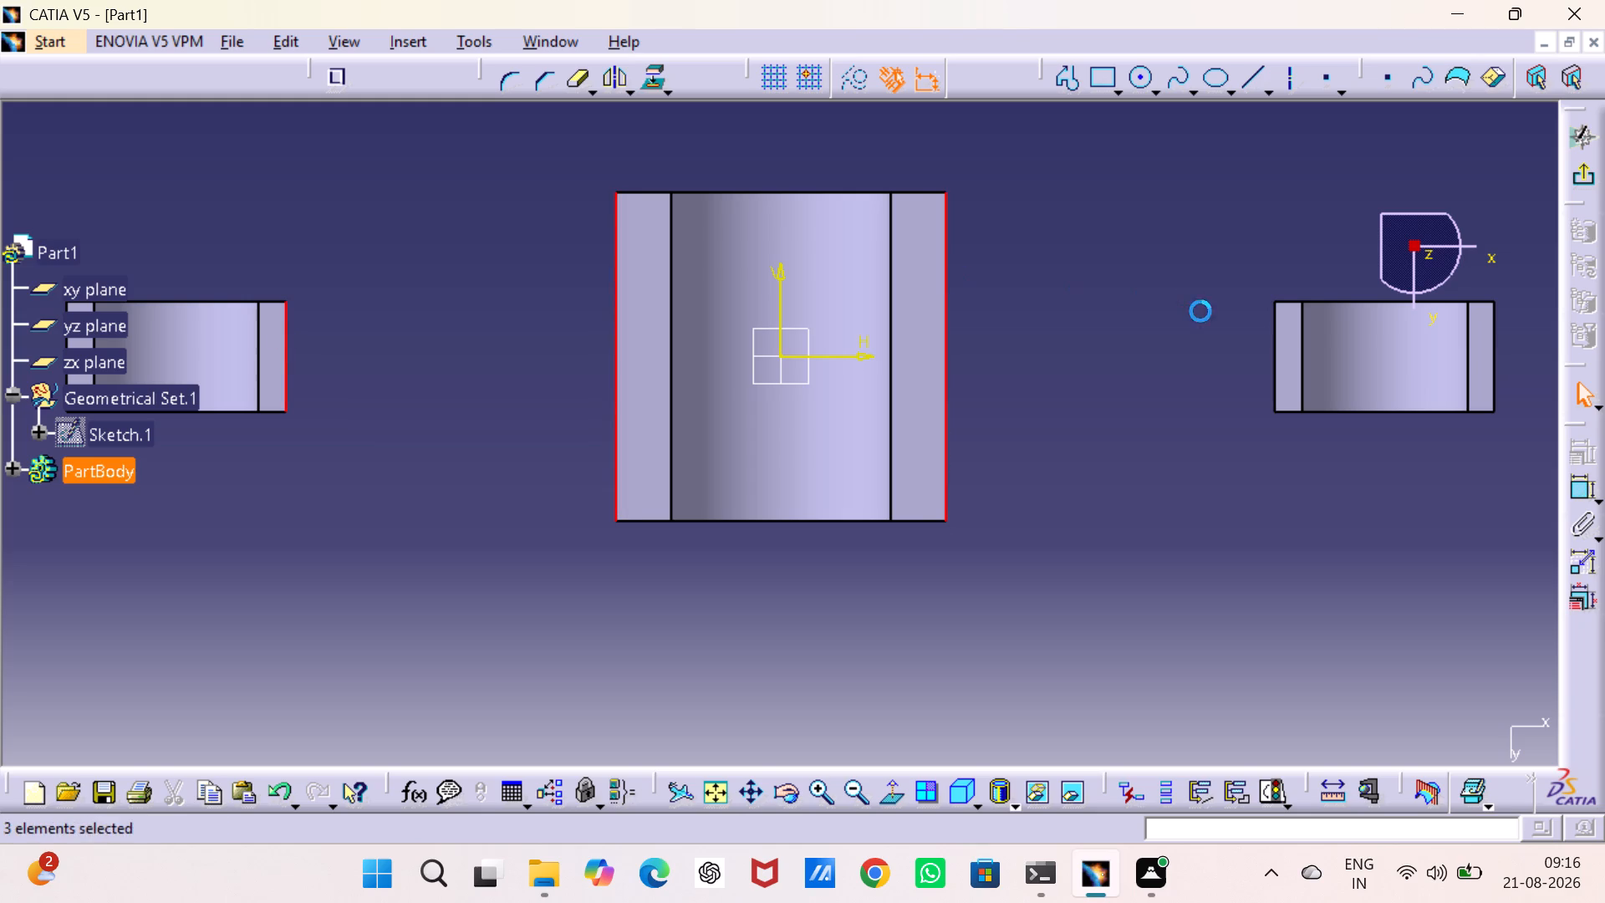
pyautogui.keyDown('ctrl'); pyautogui.click(1268, 362); pyautogui.keyUp('ctrl')
pyautogui.keyDown('ctrl'); pyautogui.click(1275, 360); pyautogui.keyUp('ctrl')
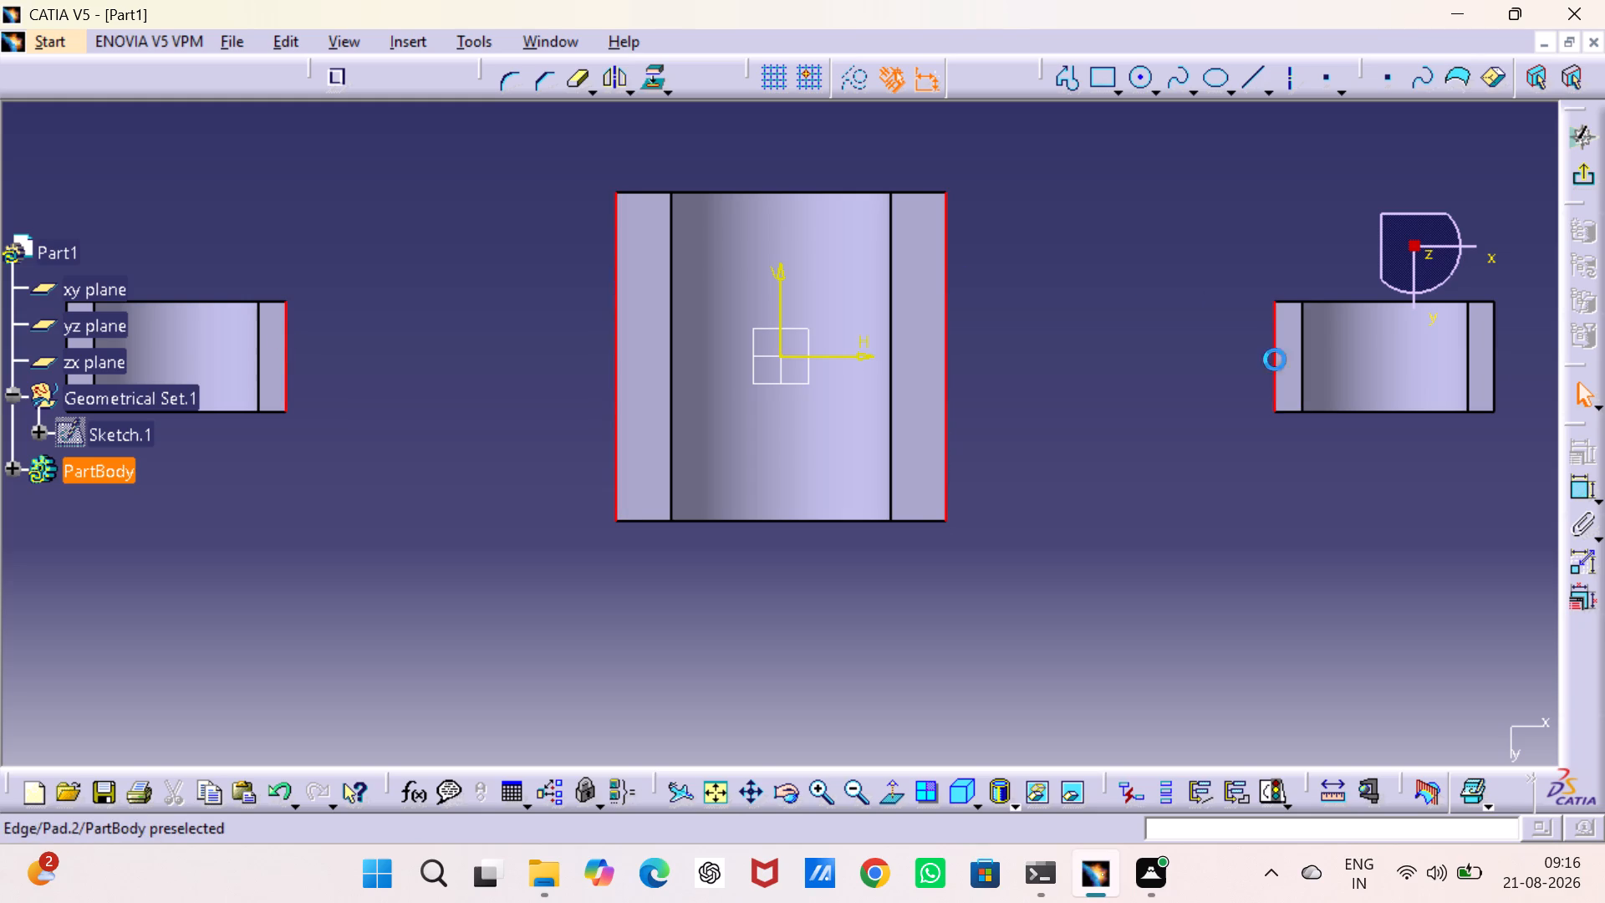
pyautogui.click(652, 75)
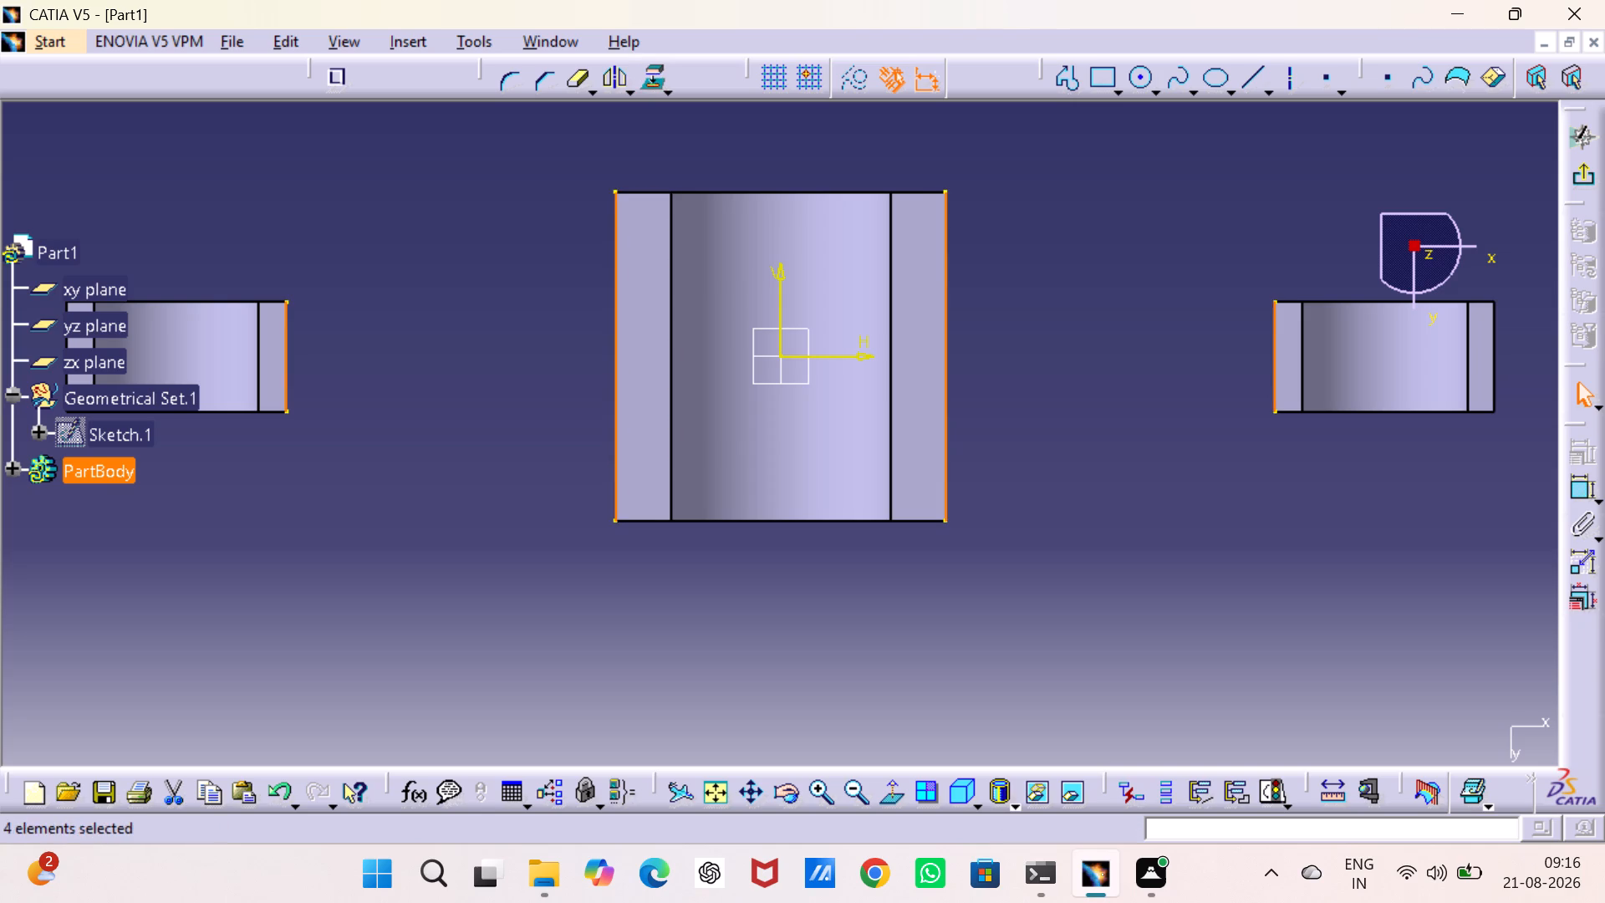
pyautogui.click(508, 256)
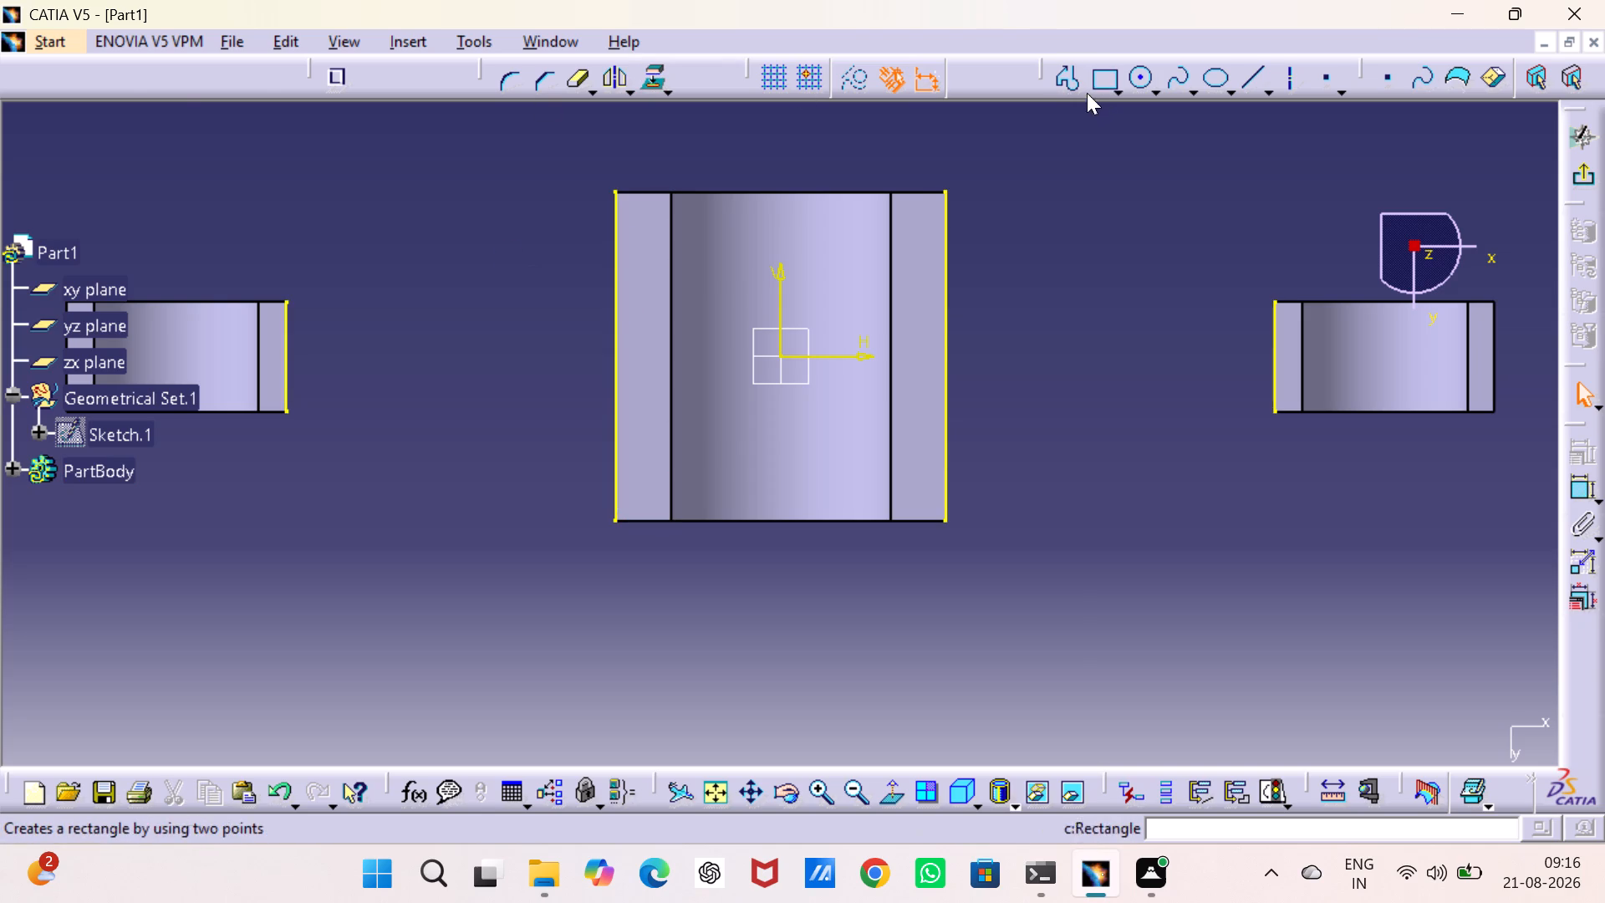
# Draw positive-V lines from (-90, 10) to (-30, 30) and from (30, 30) to (90, 10), joining the projected edges' ends.
pyautogui.click(1055, 74)
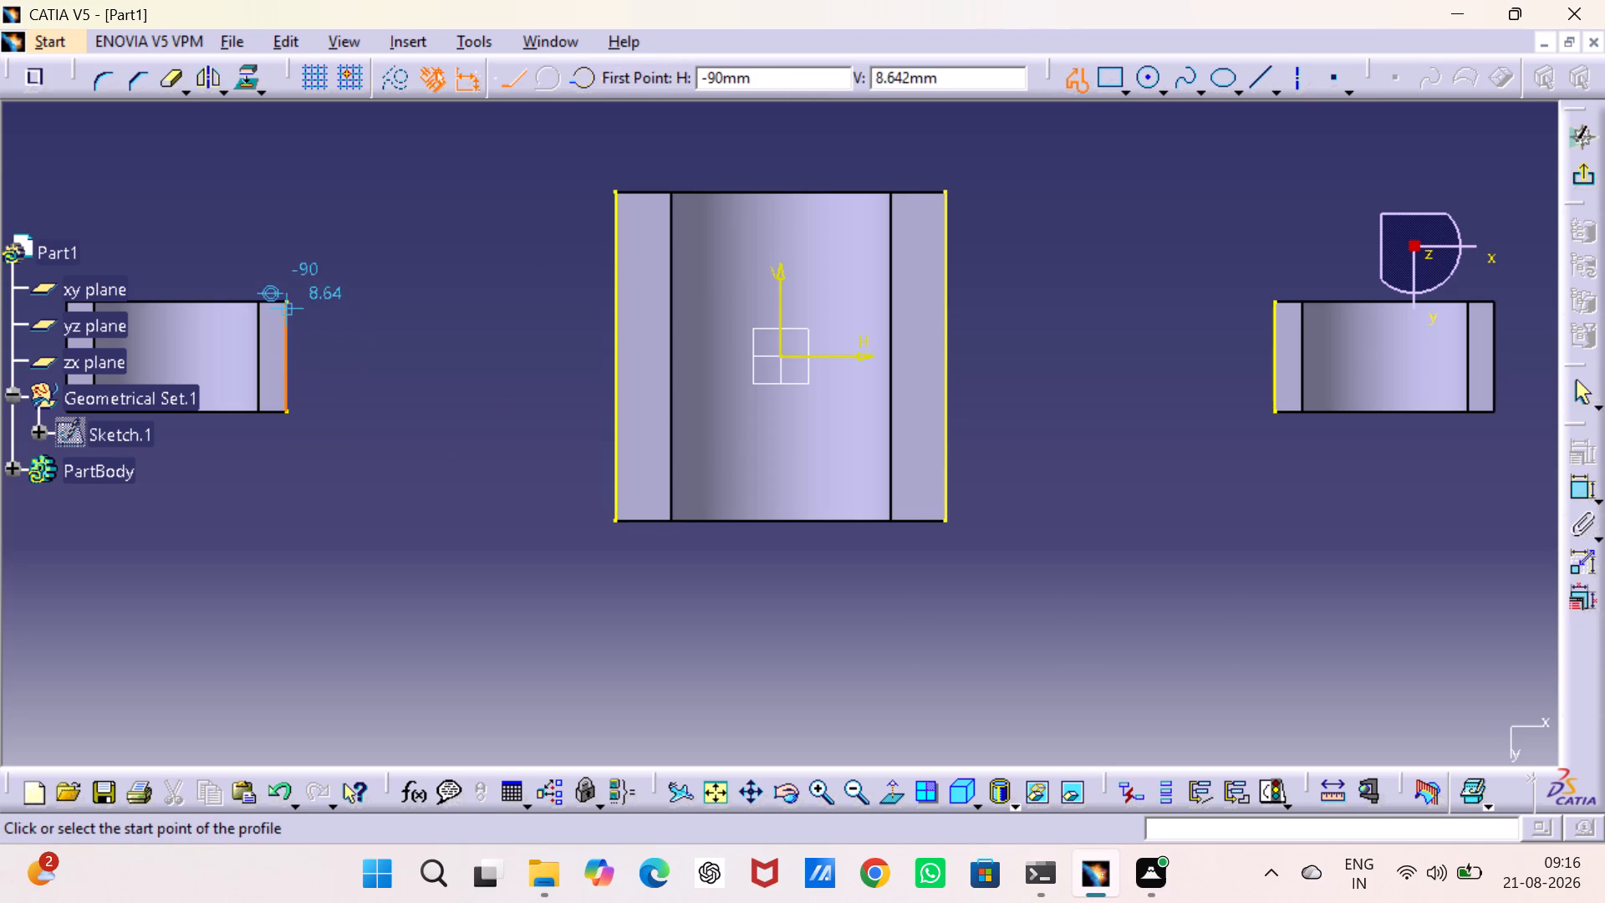
pyautogui.click(284, 302)
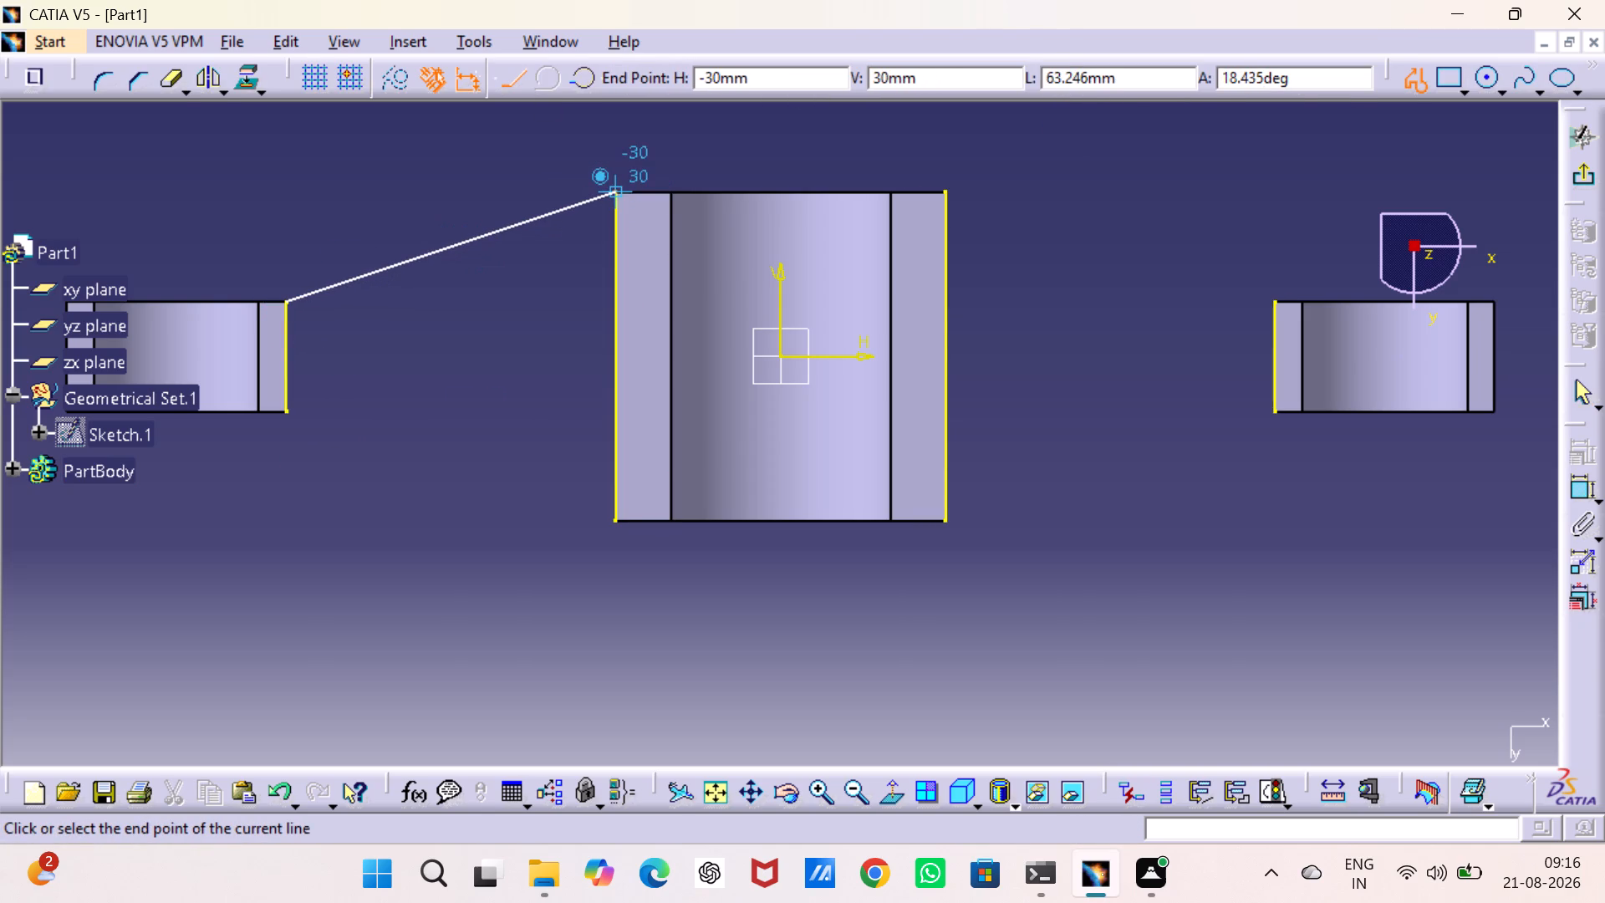
pyautogui.click(615, 190)
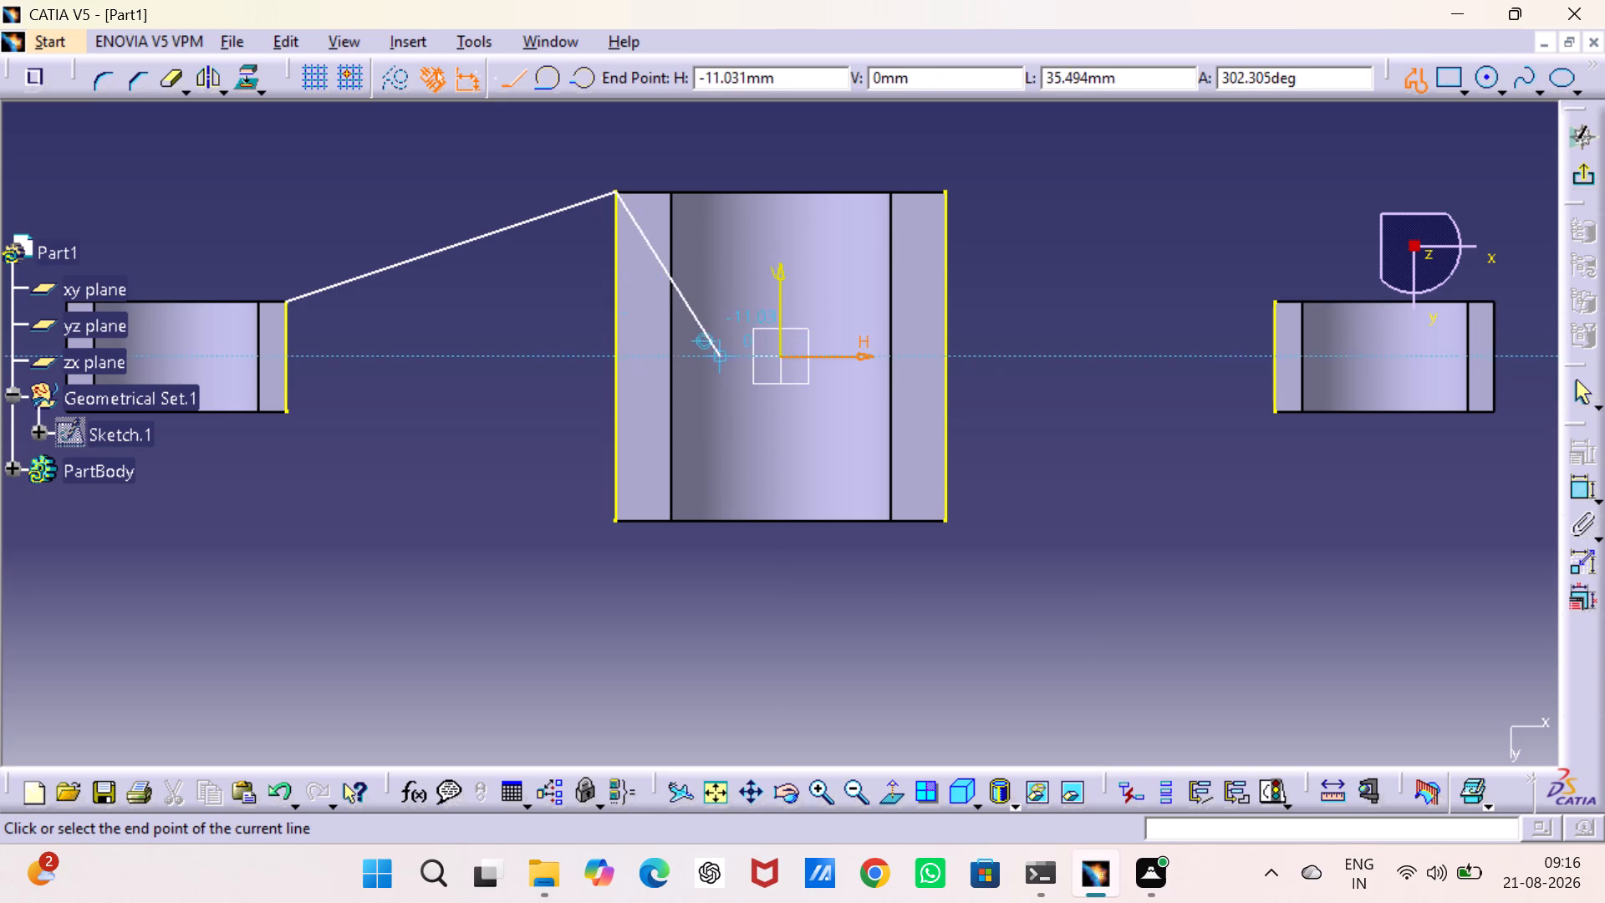
pyautogui.press('Escape')
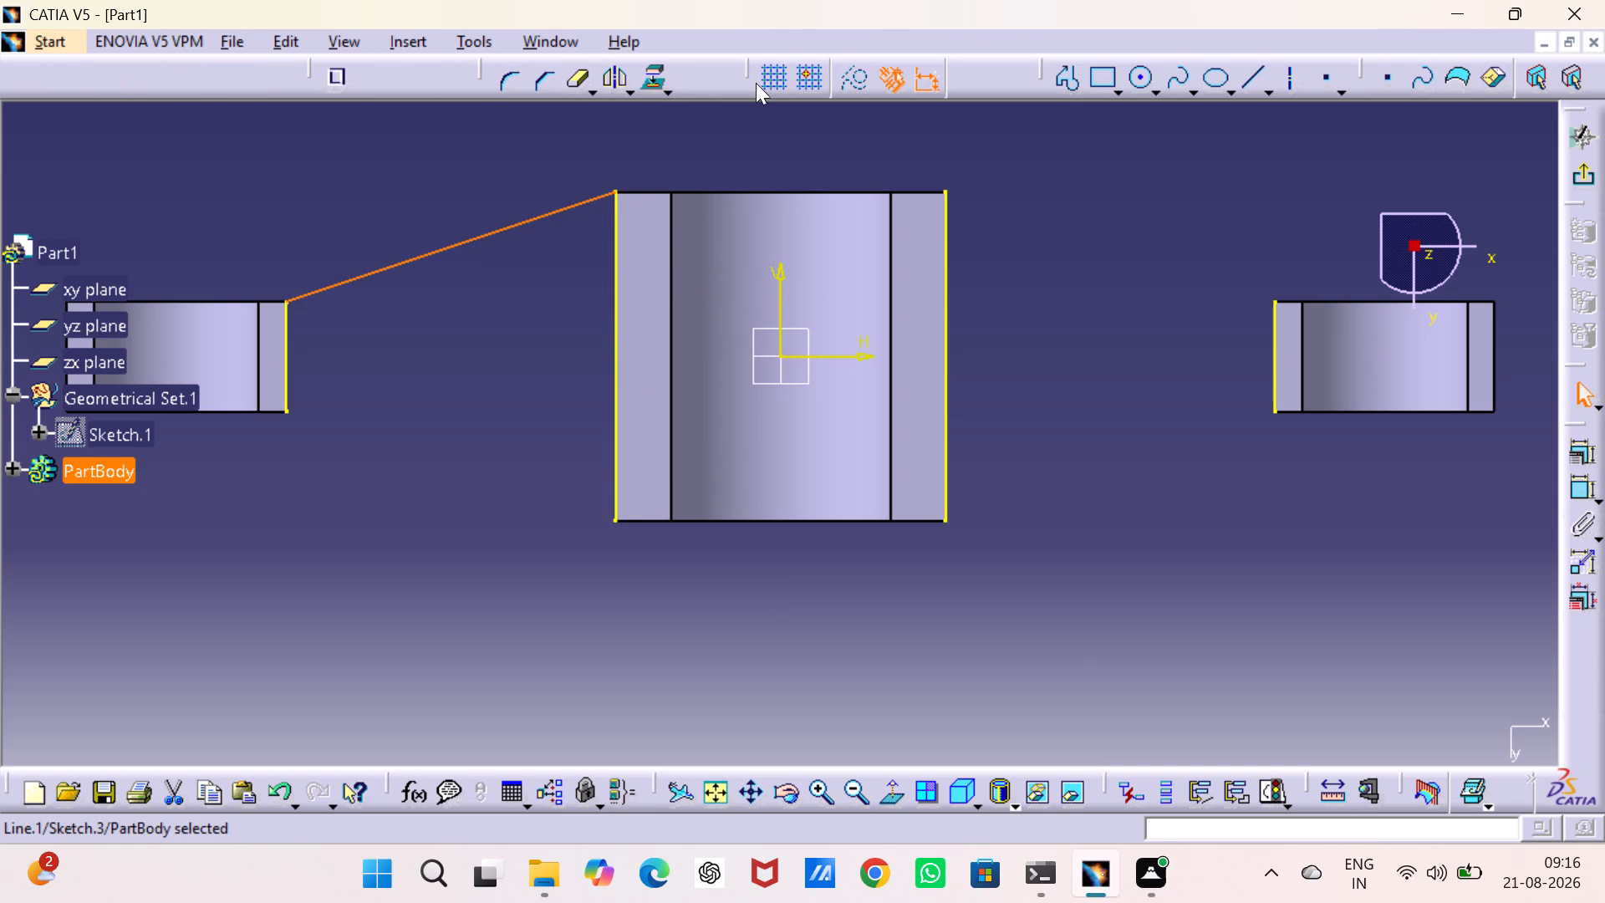
pyautogui.moveTo(367, 271); pyautogui.dragTo(367, 249)
pyautogui.press('Escape')
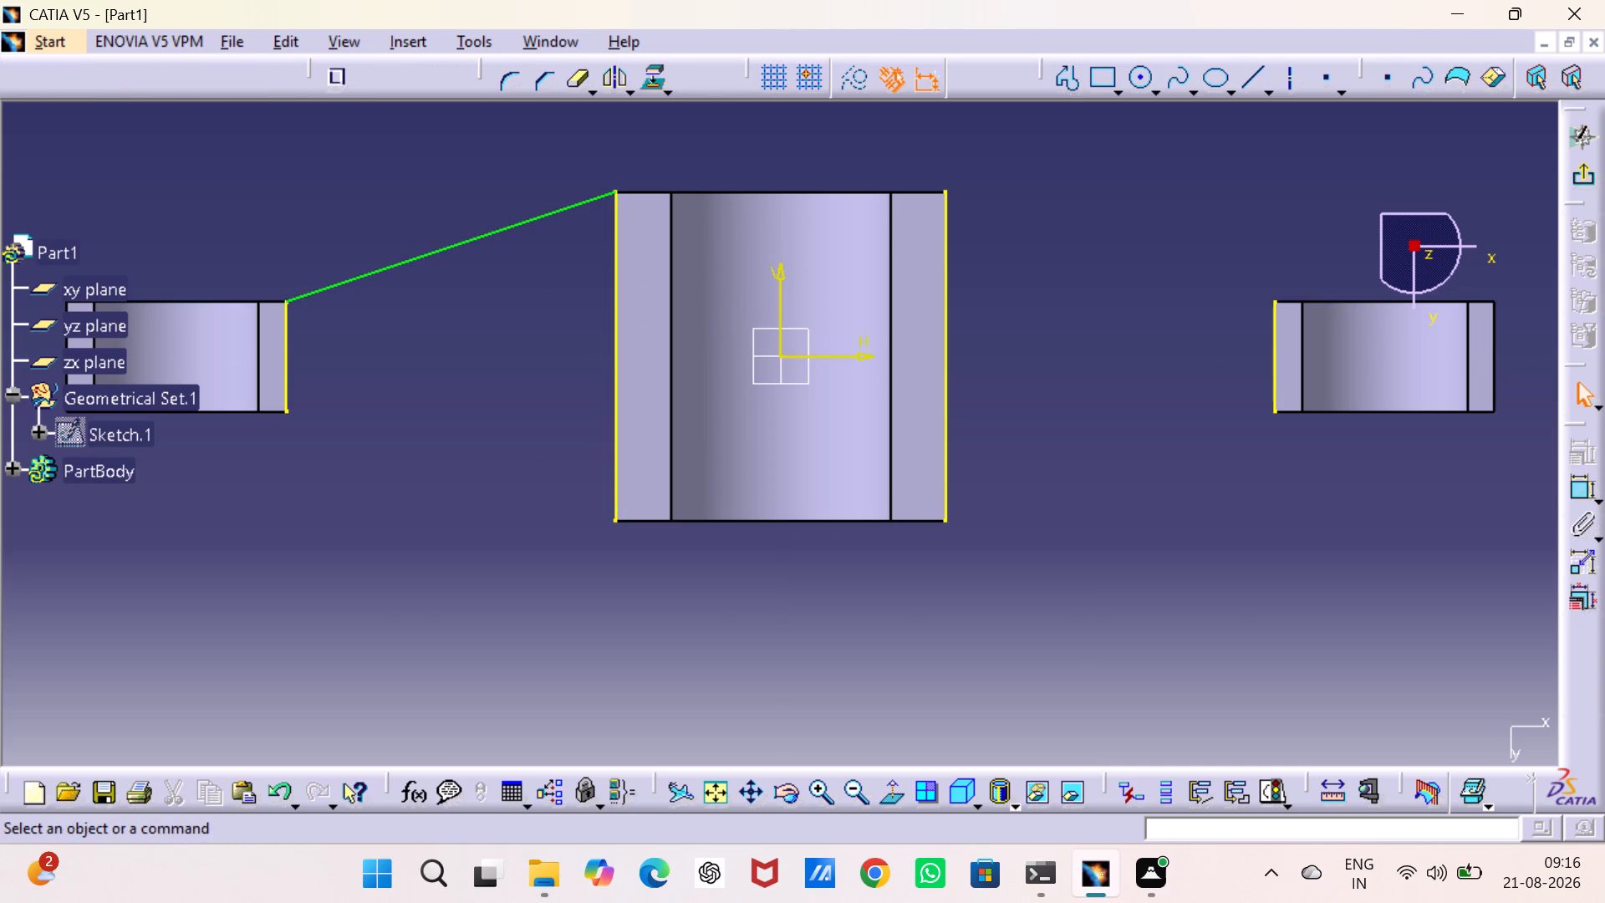
pyautogui.click(1067, 80)
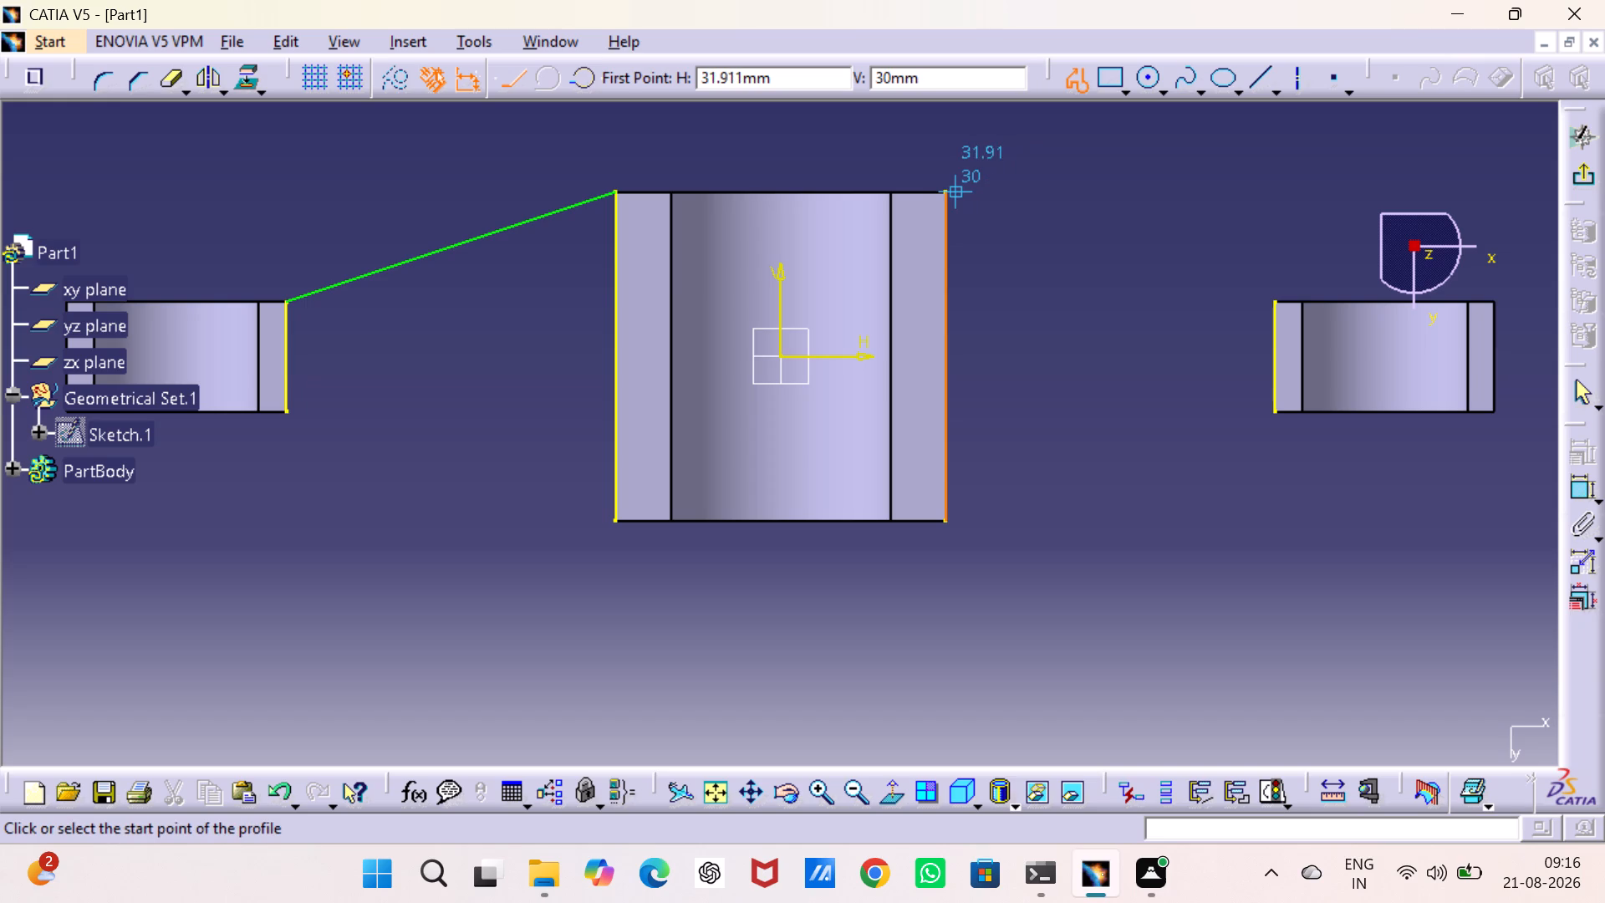
pyautogui.click(945, 189)
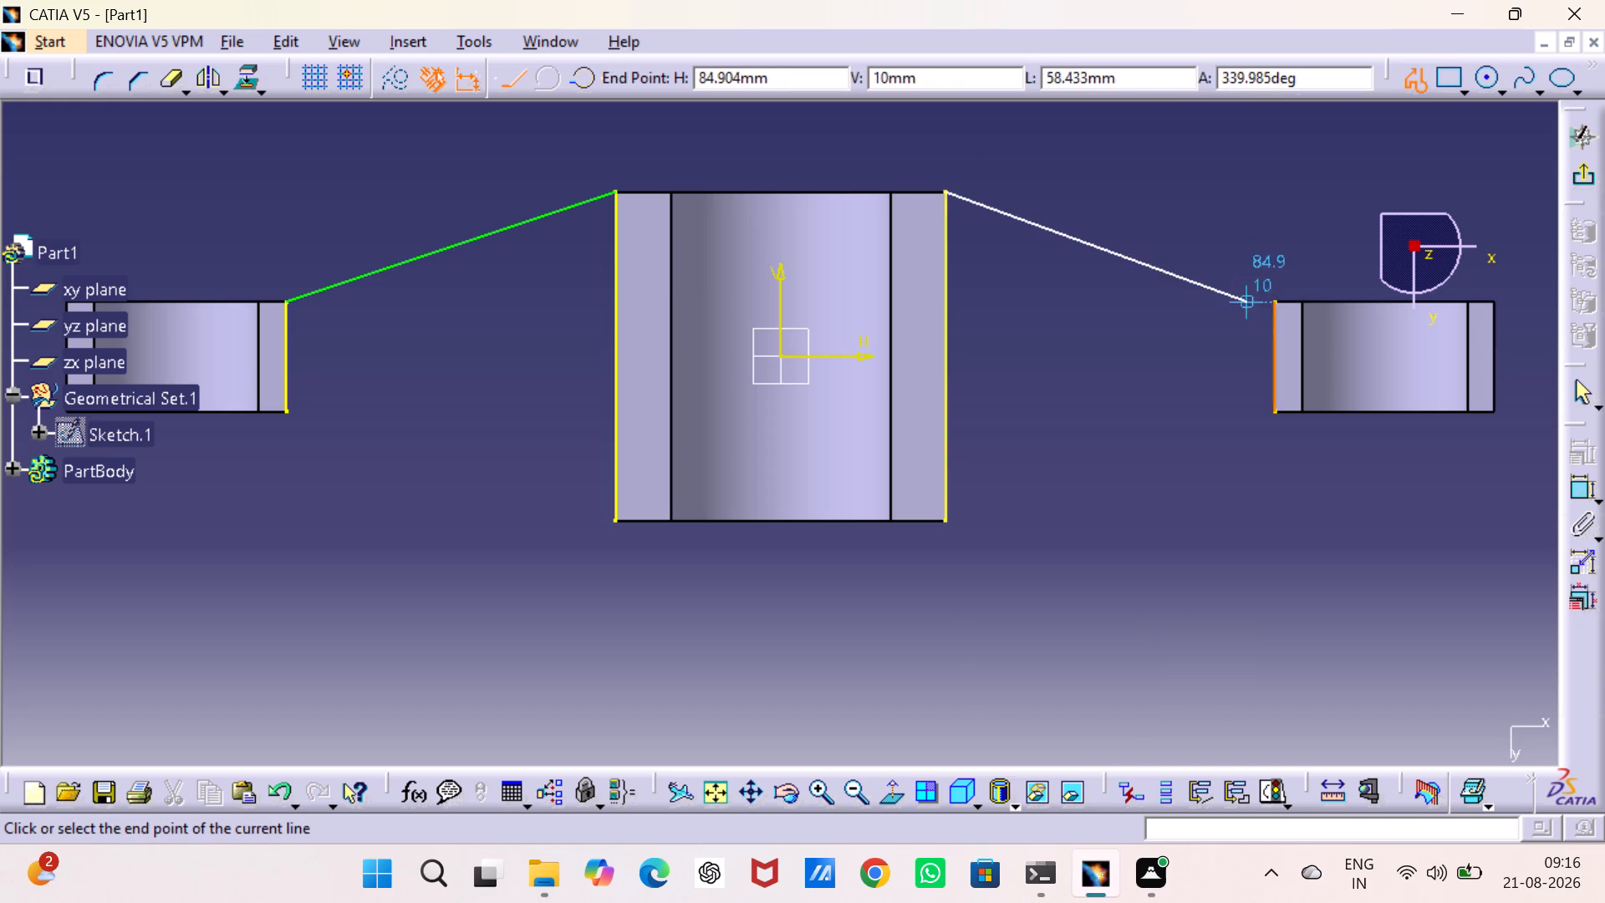
pyautogui.click(1272, 303)
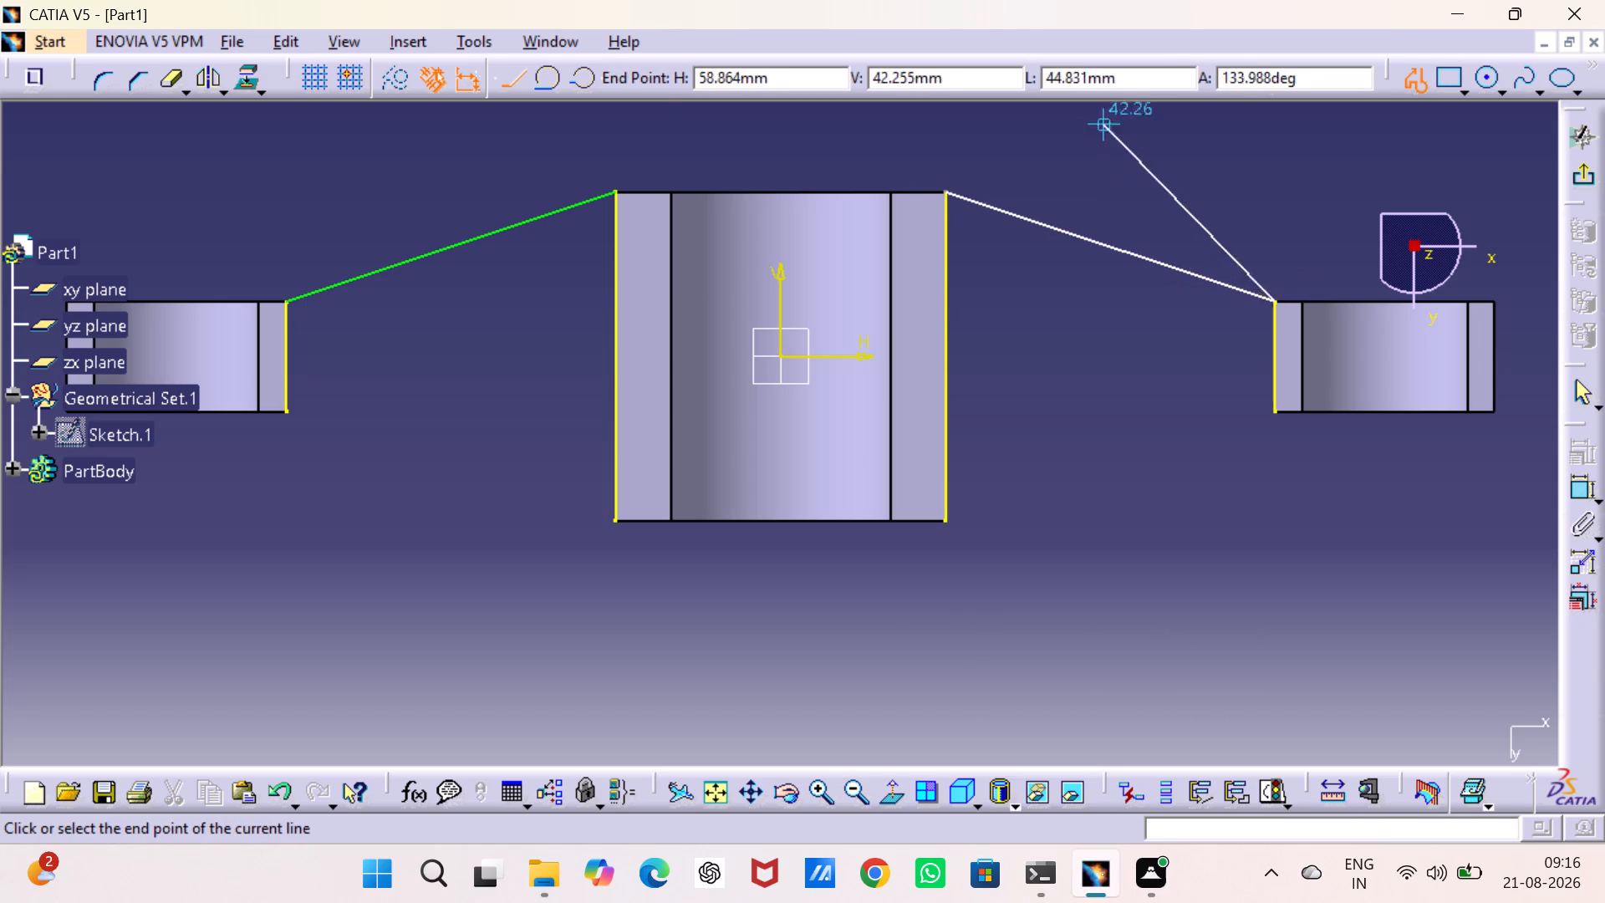
pyautogui.press('Escape')
pyautogui.press('Escape')
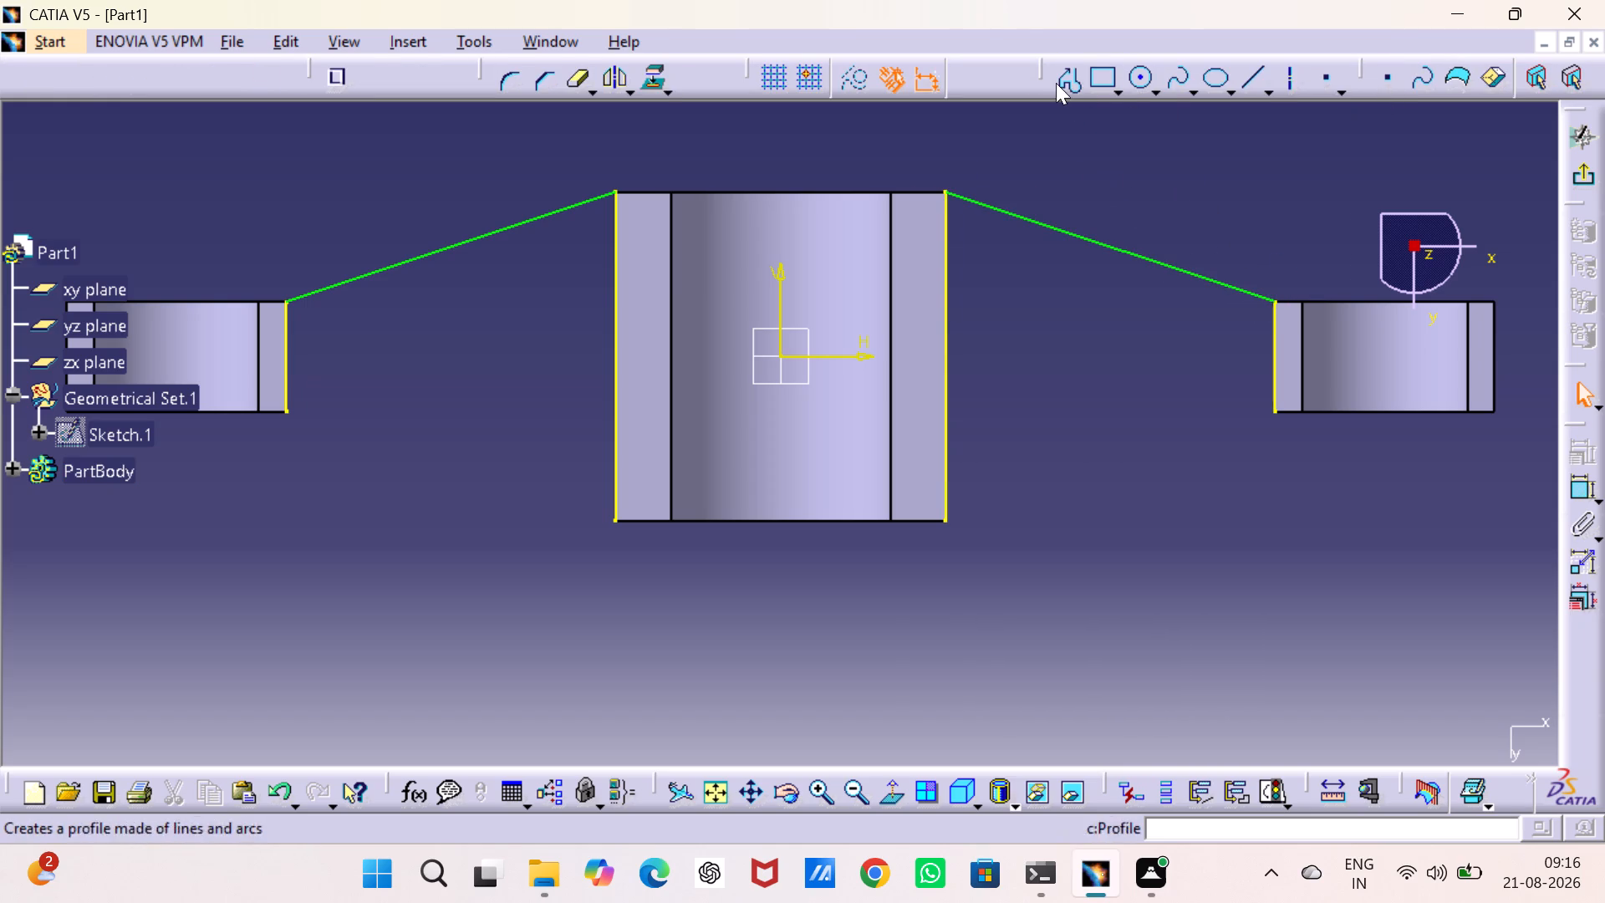
# Draw two negative-V lines joining the central projected edges' ends at V -30 mm to the small half-rings' projected edge ends.
pyautogui.click(1253, 80)
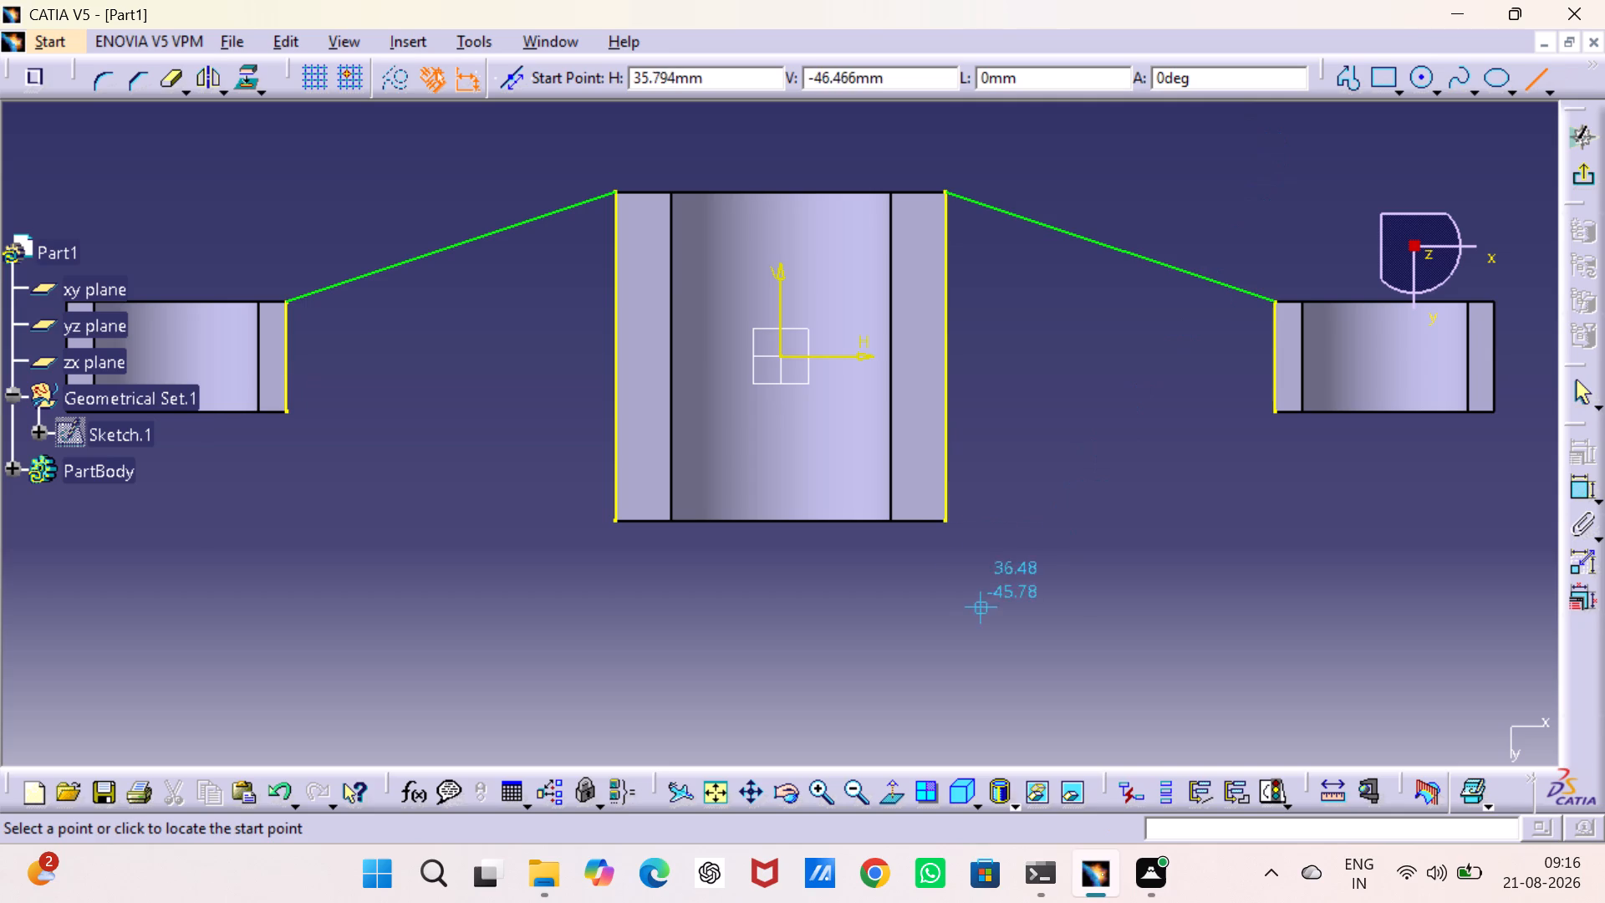
pyautogui.click(945, 520)
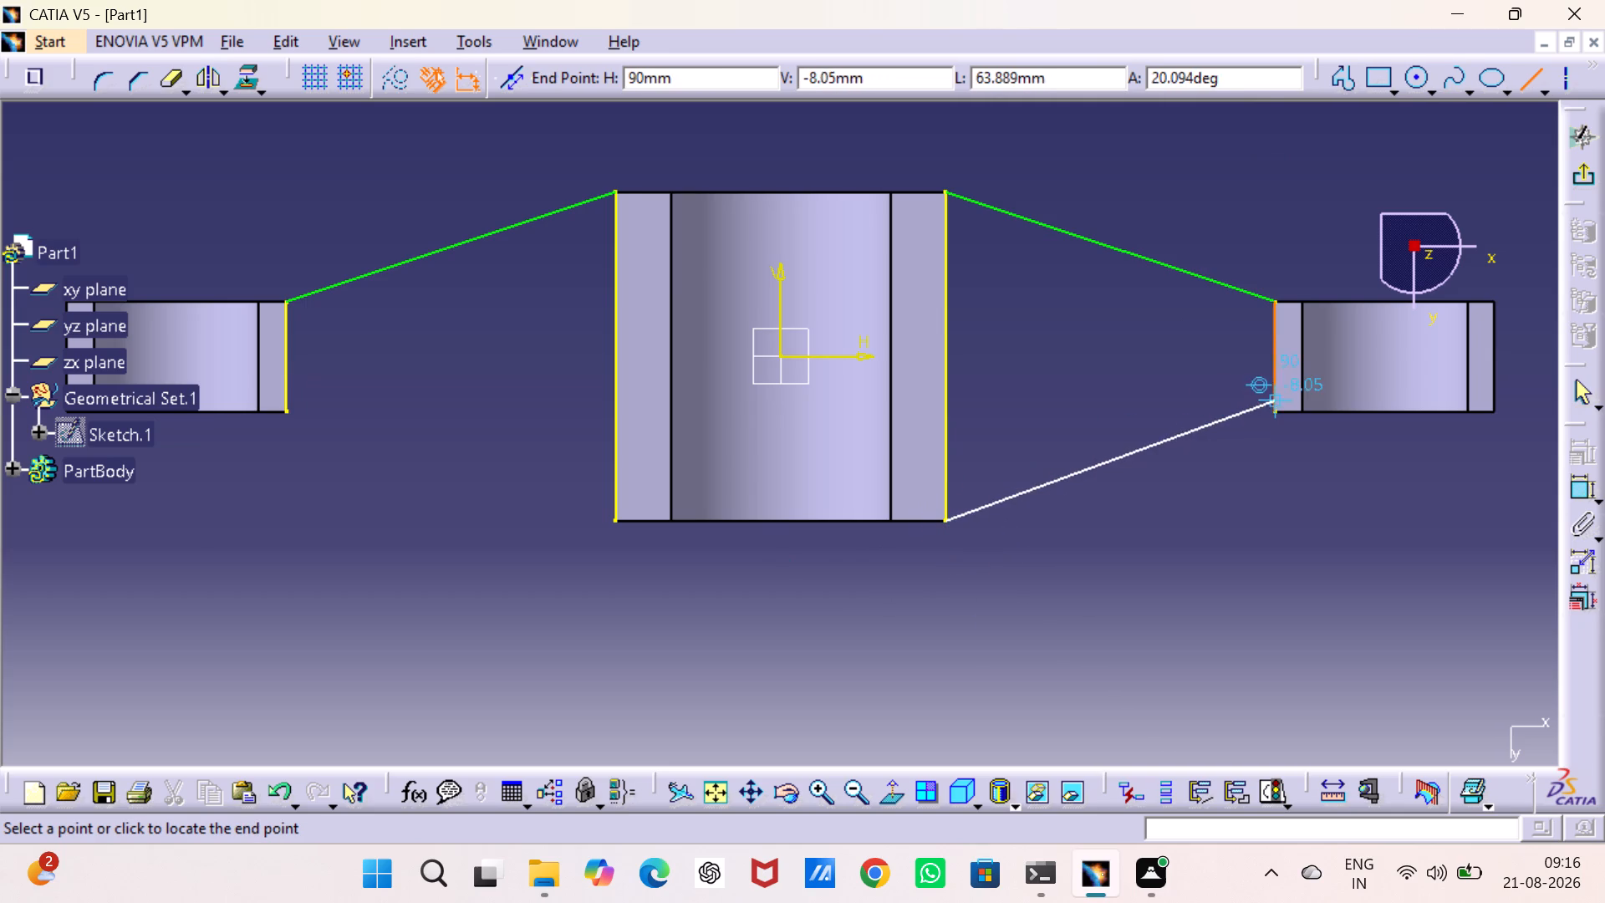
pyautogui.click(1276, 411)
pyautogui.press('Escape')
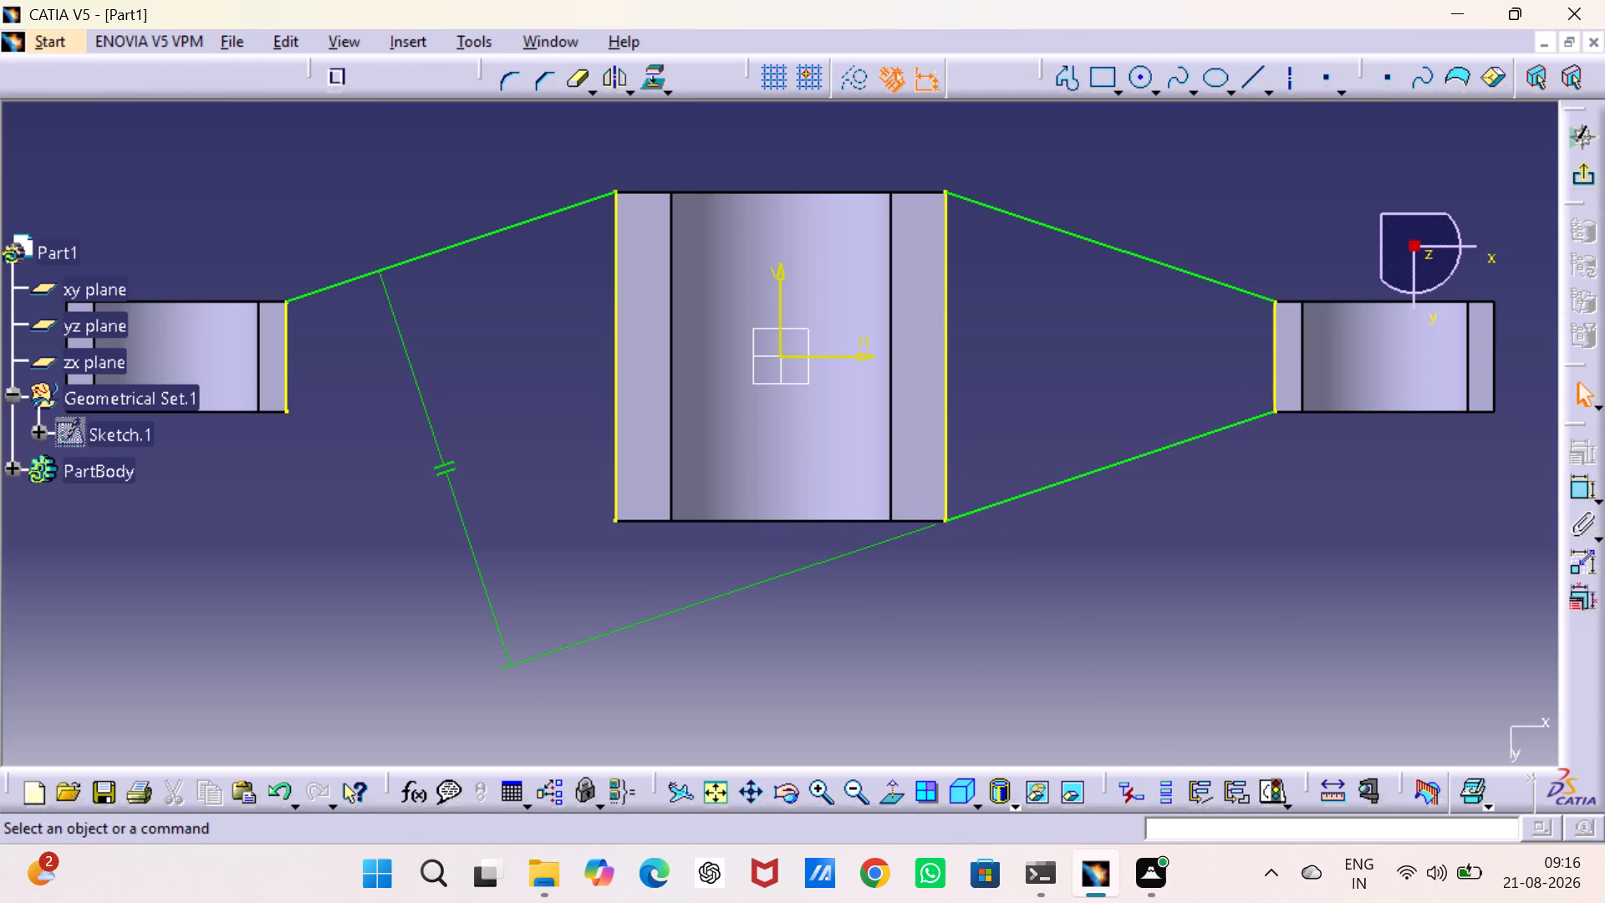
pyautogui.press('Escape')
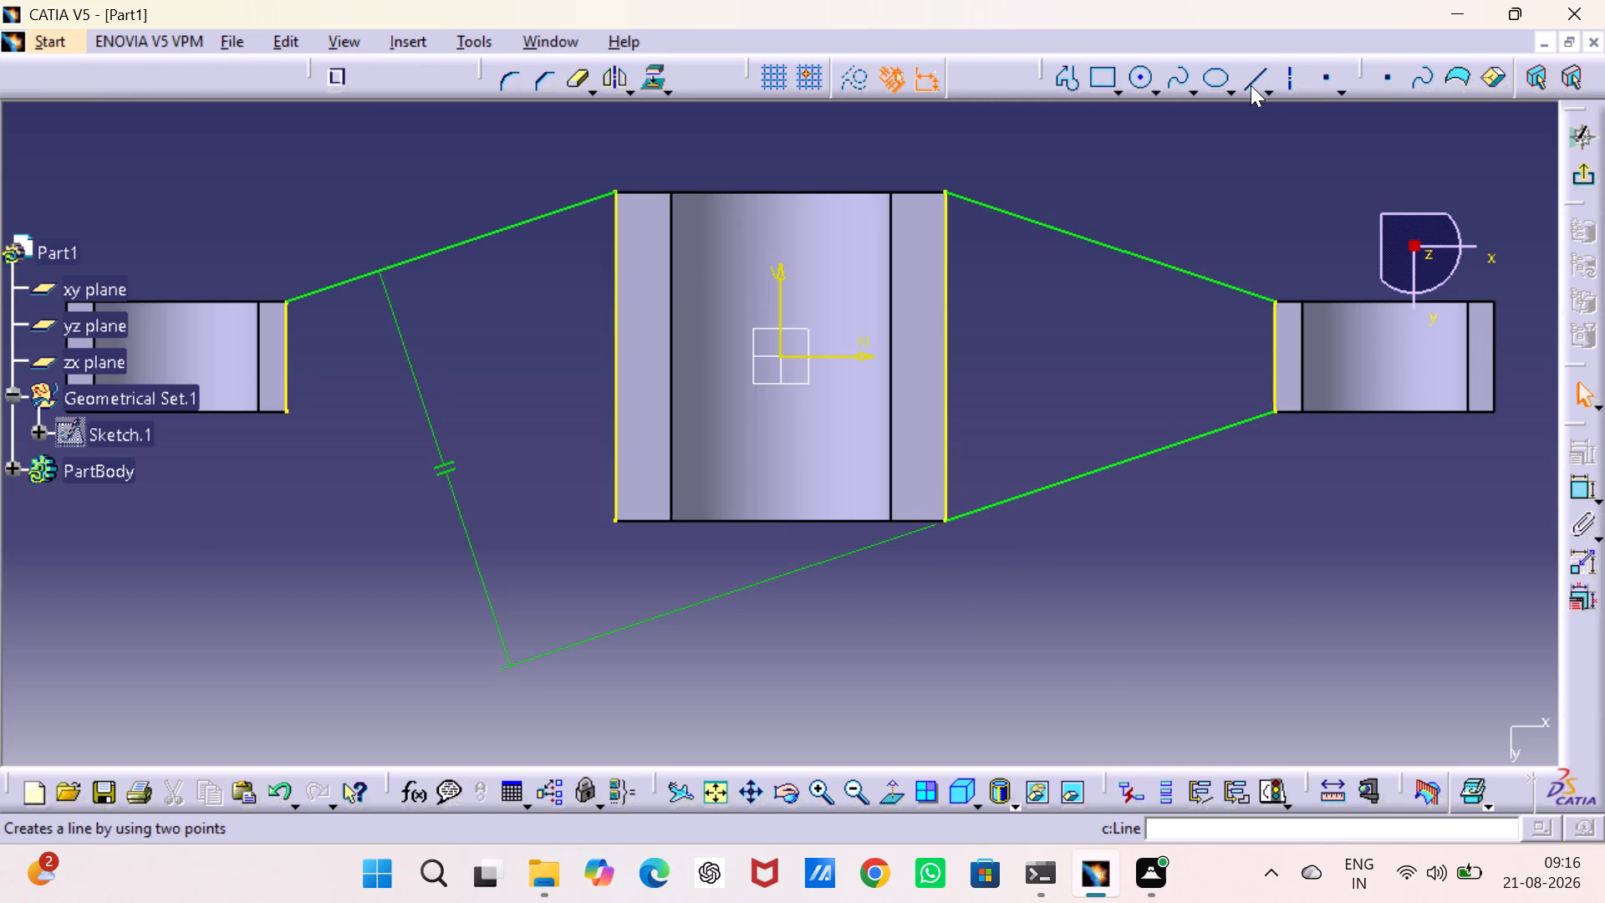
pyautogui.click(1250, 85)
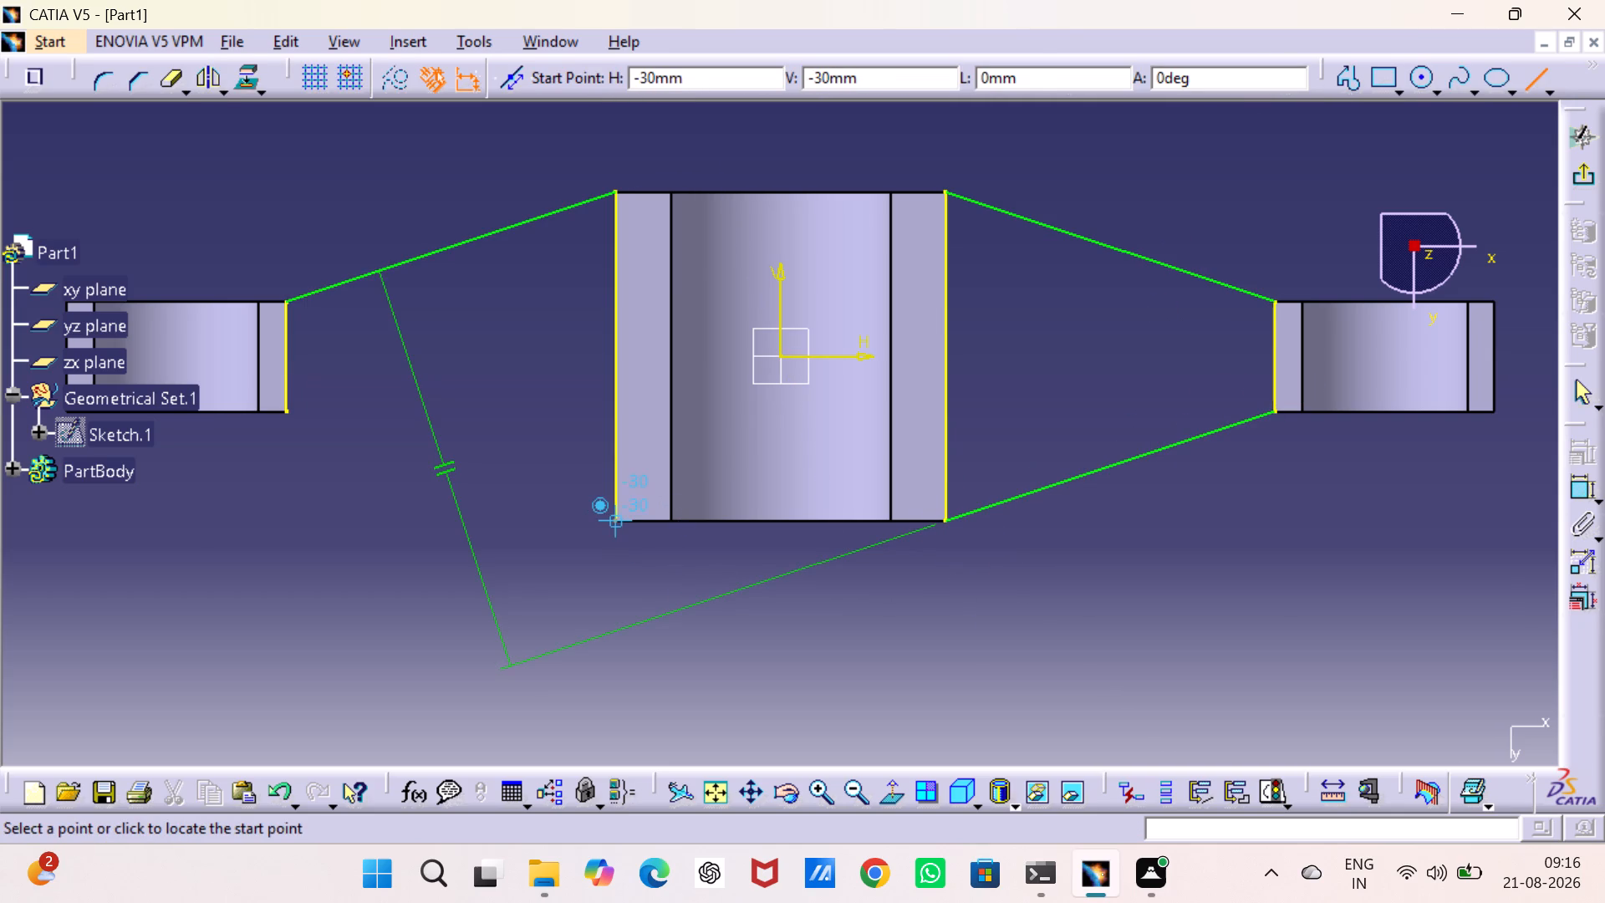
pyautogui.moveTo(614, 519); pyautogui.dragTo(592, 518)
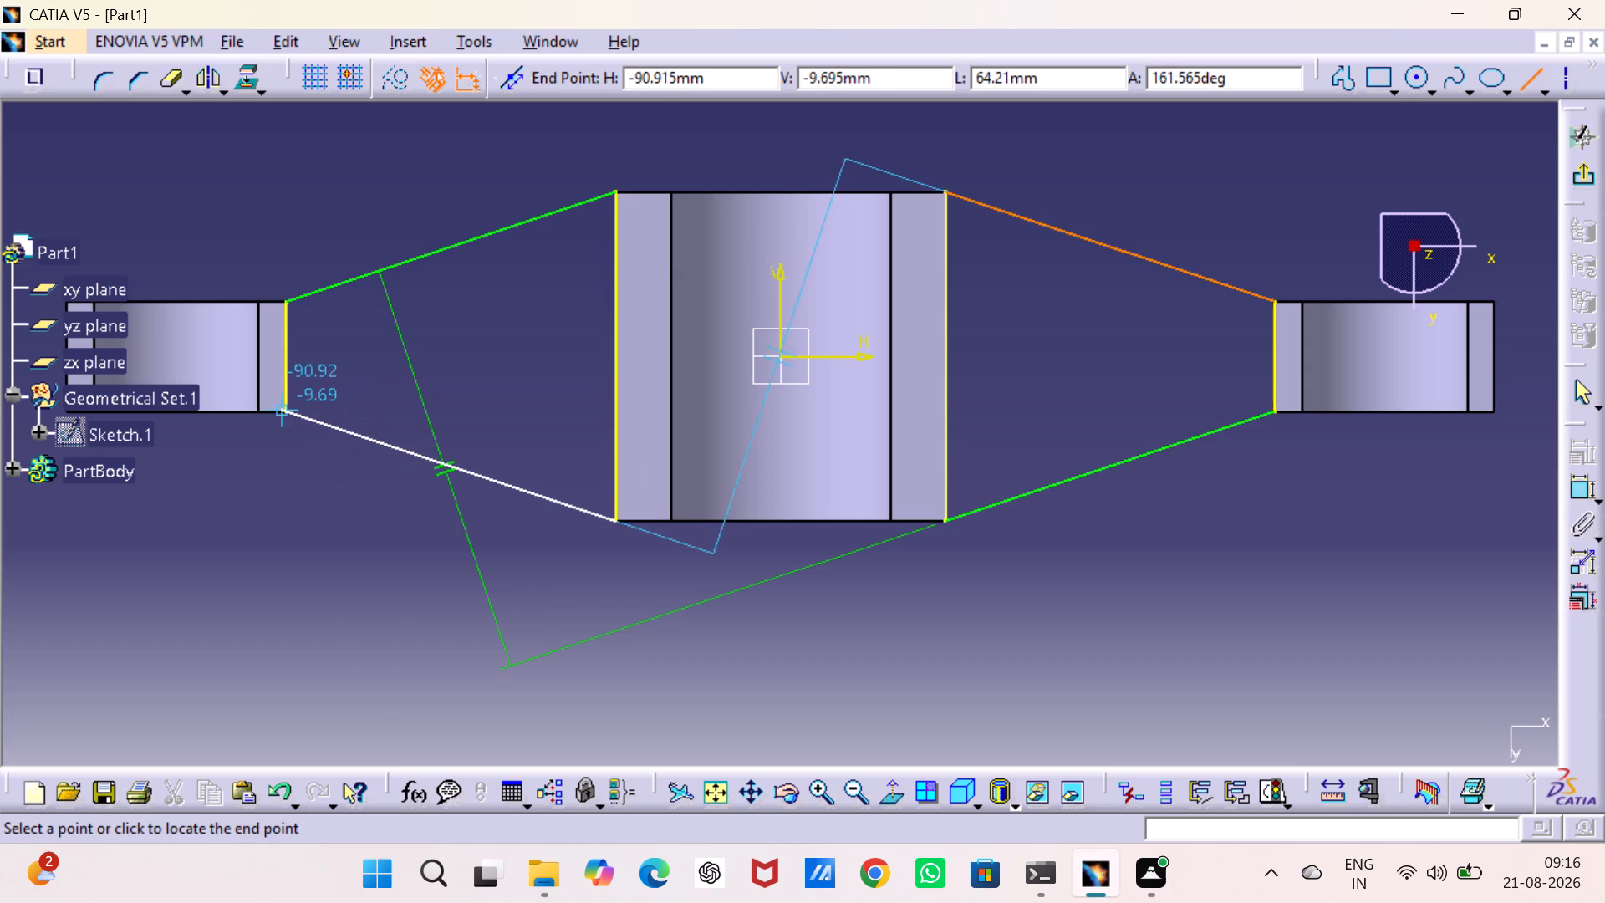
pyautogui.click(282, 411)
pyautogui.press('Escape')
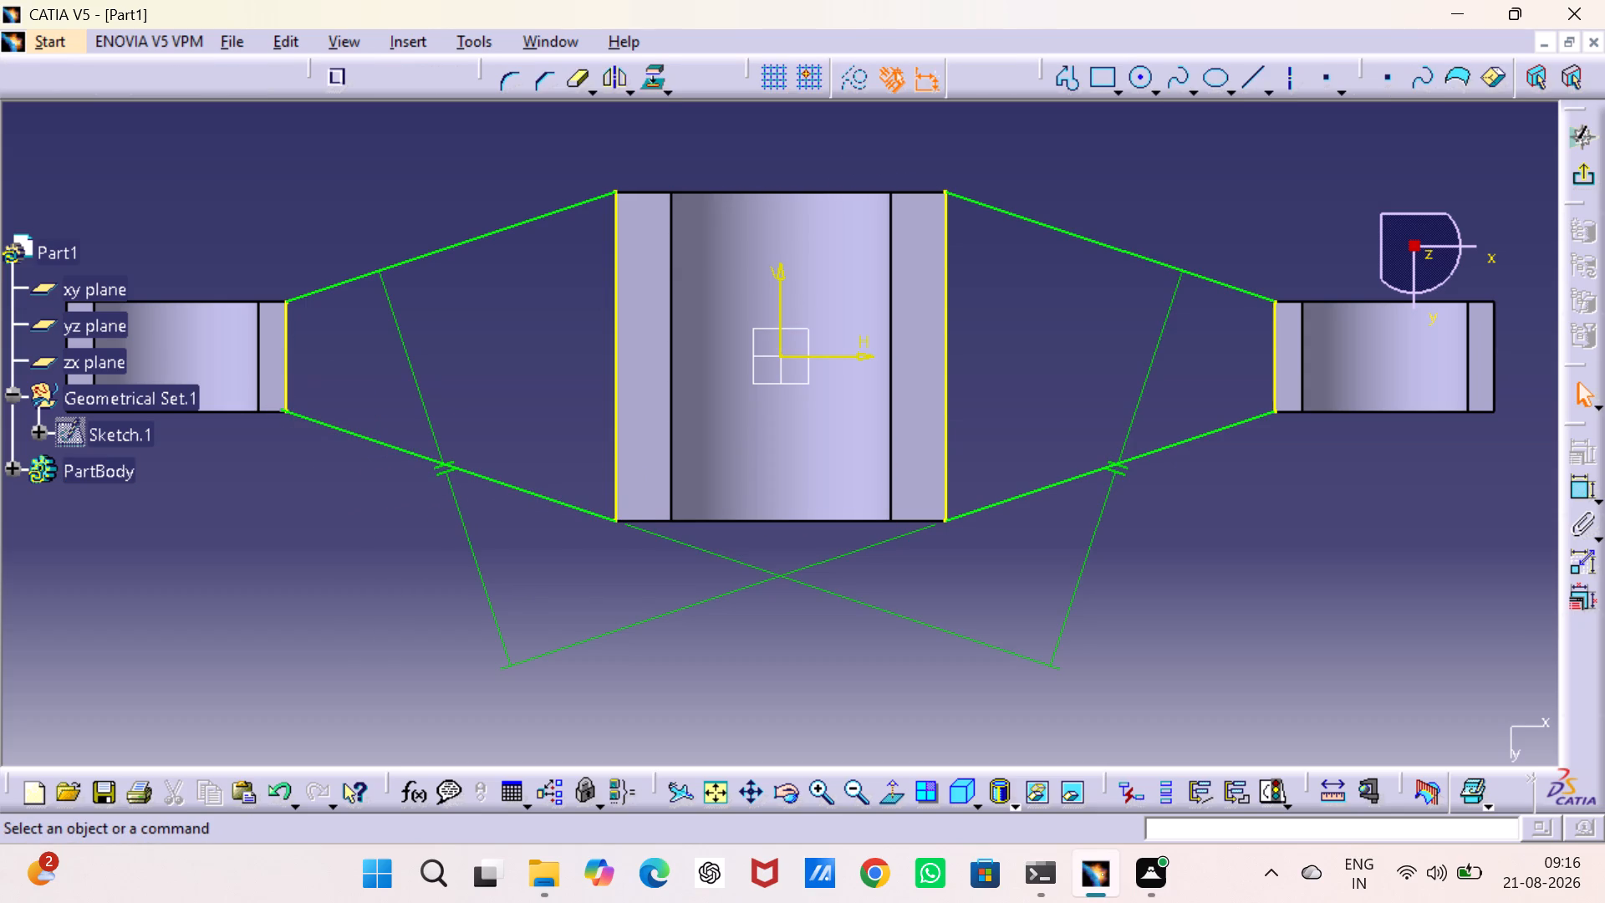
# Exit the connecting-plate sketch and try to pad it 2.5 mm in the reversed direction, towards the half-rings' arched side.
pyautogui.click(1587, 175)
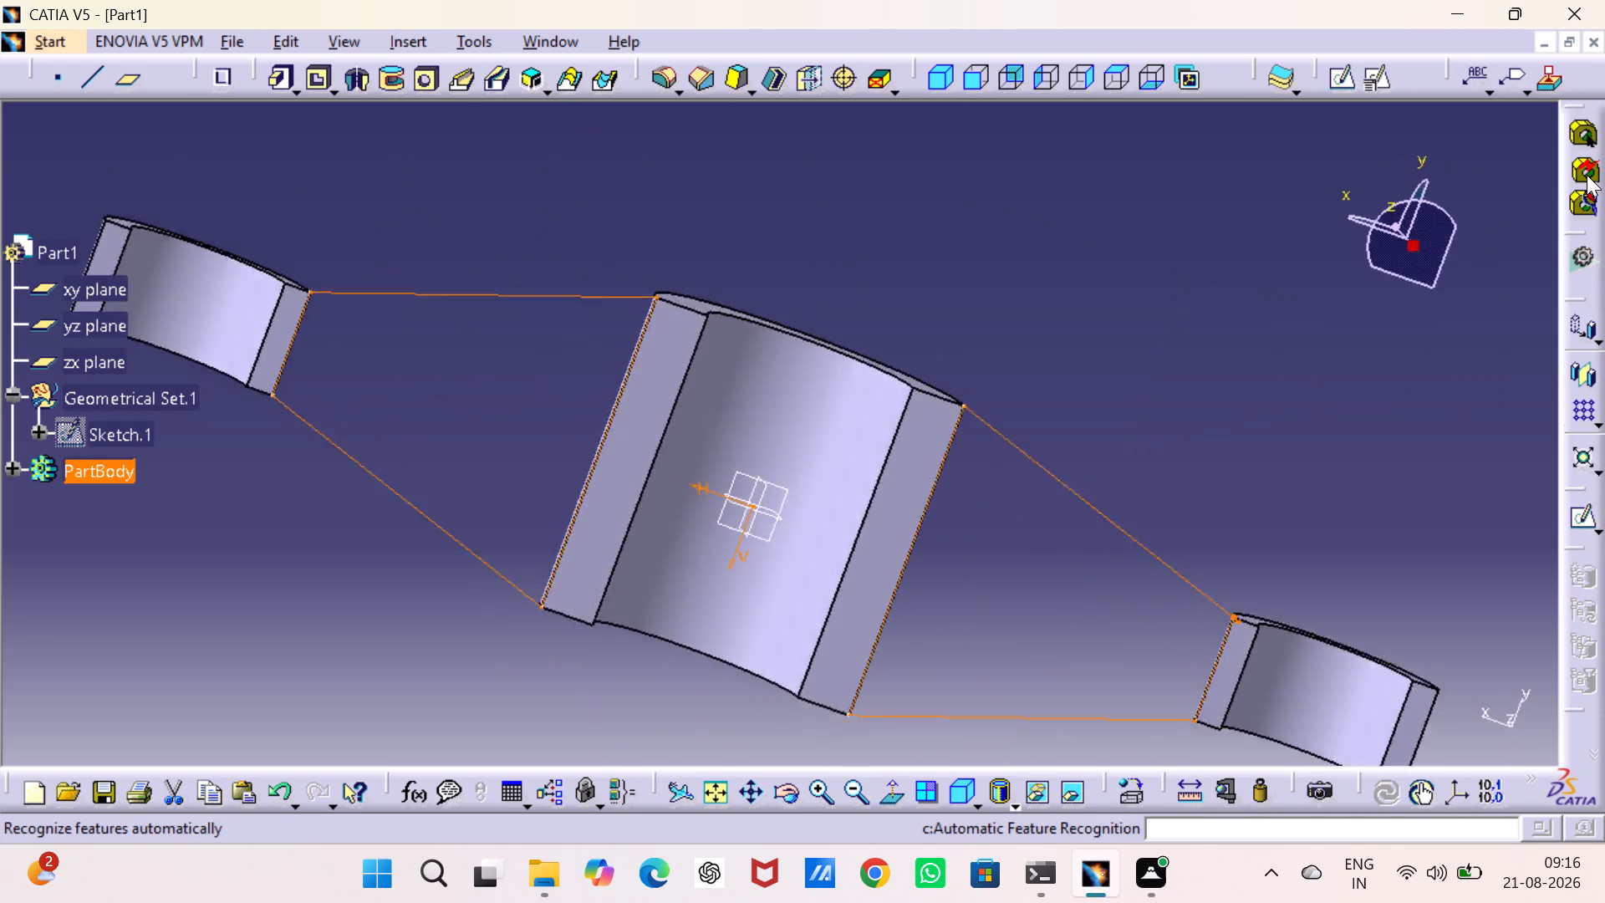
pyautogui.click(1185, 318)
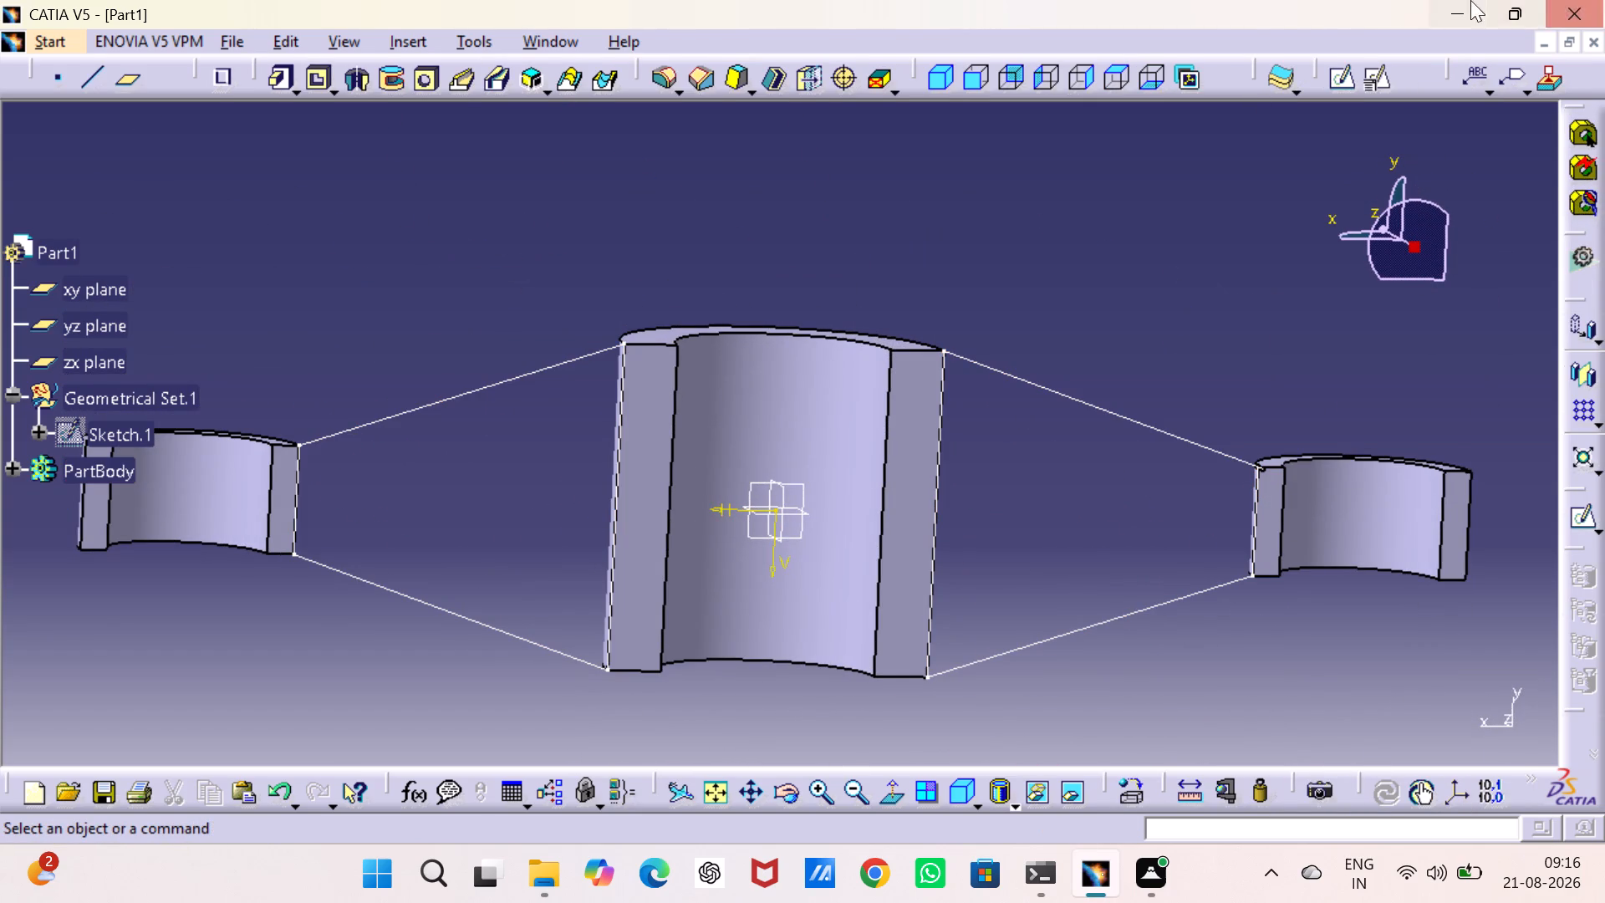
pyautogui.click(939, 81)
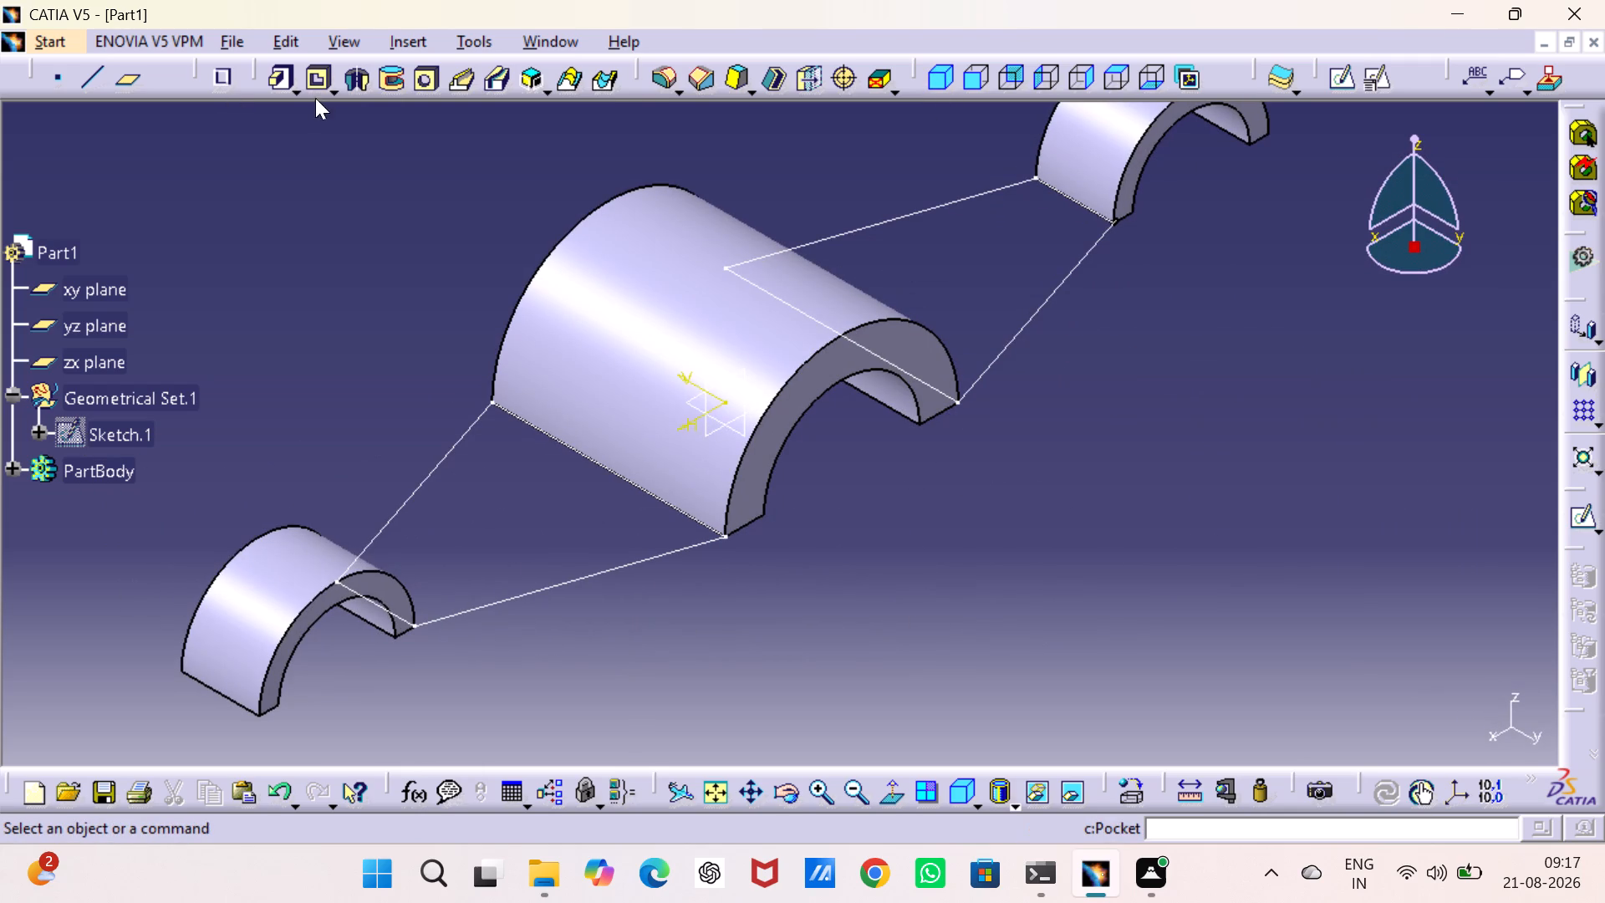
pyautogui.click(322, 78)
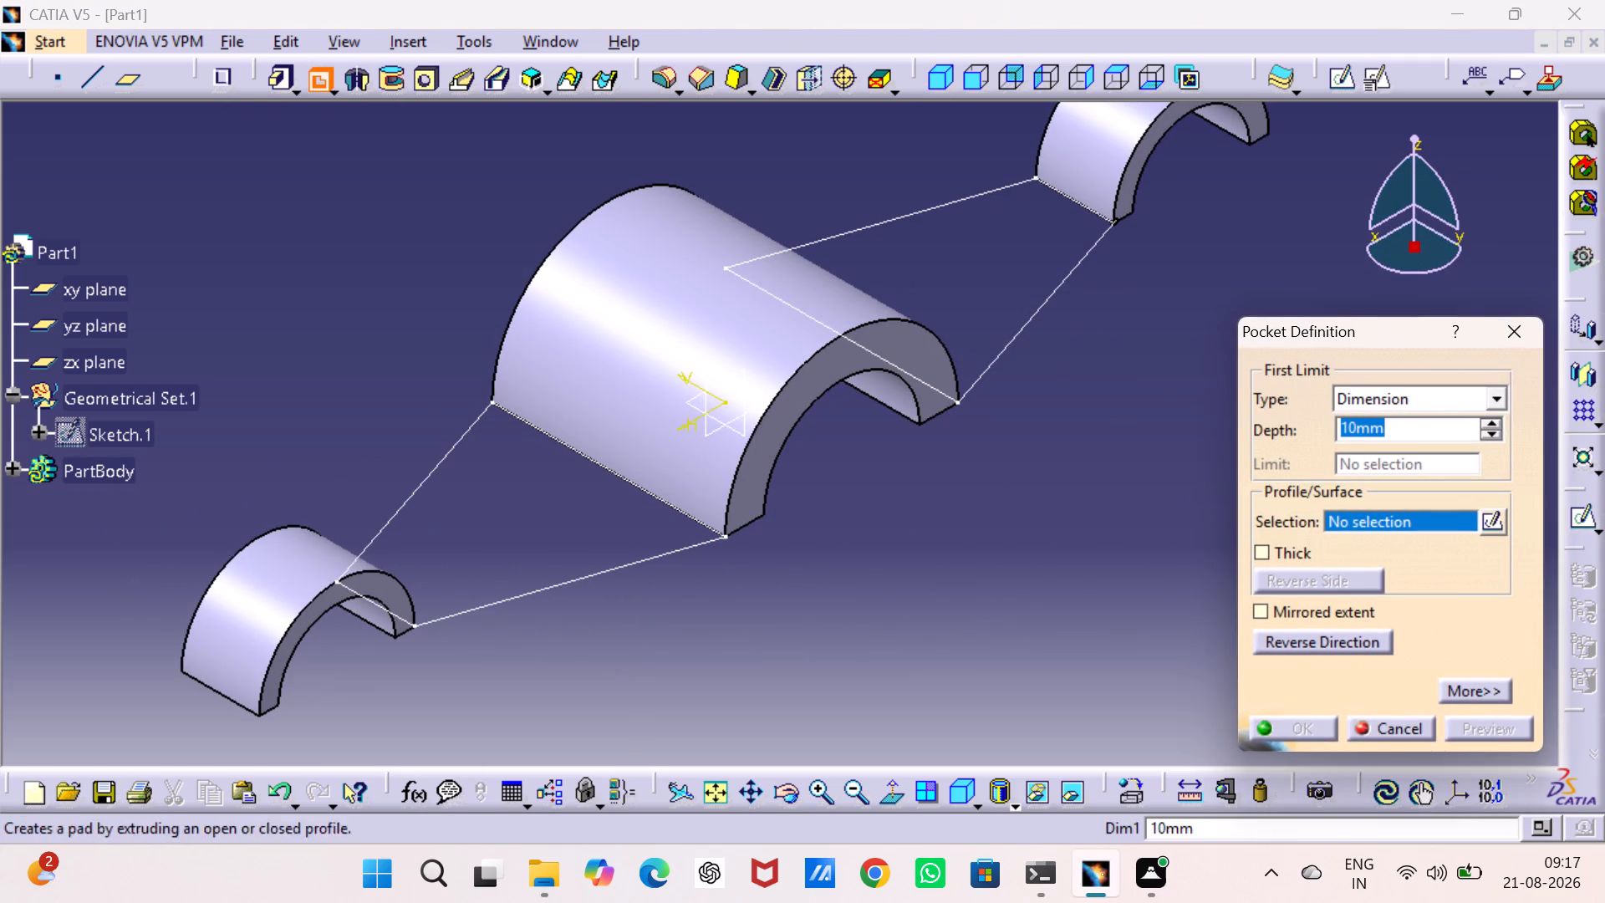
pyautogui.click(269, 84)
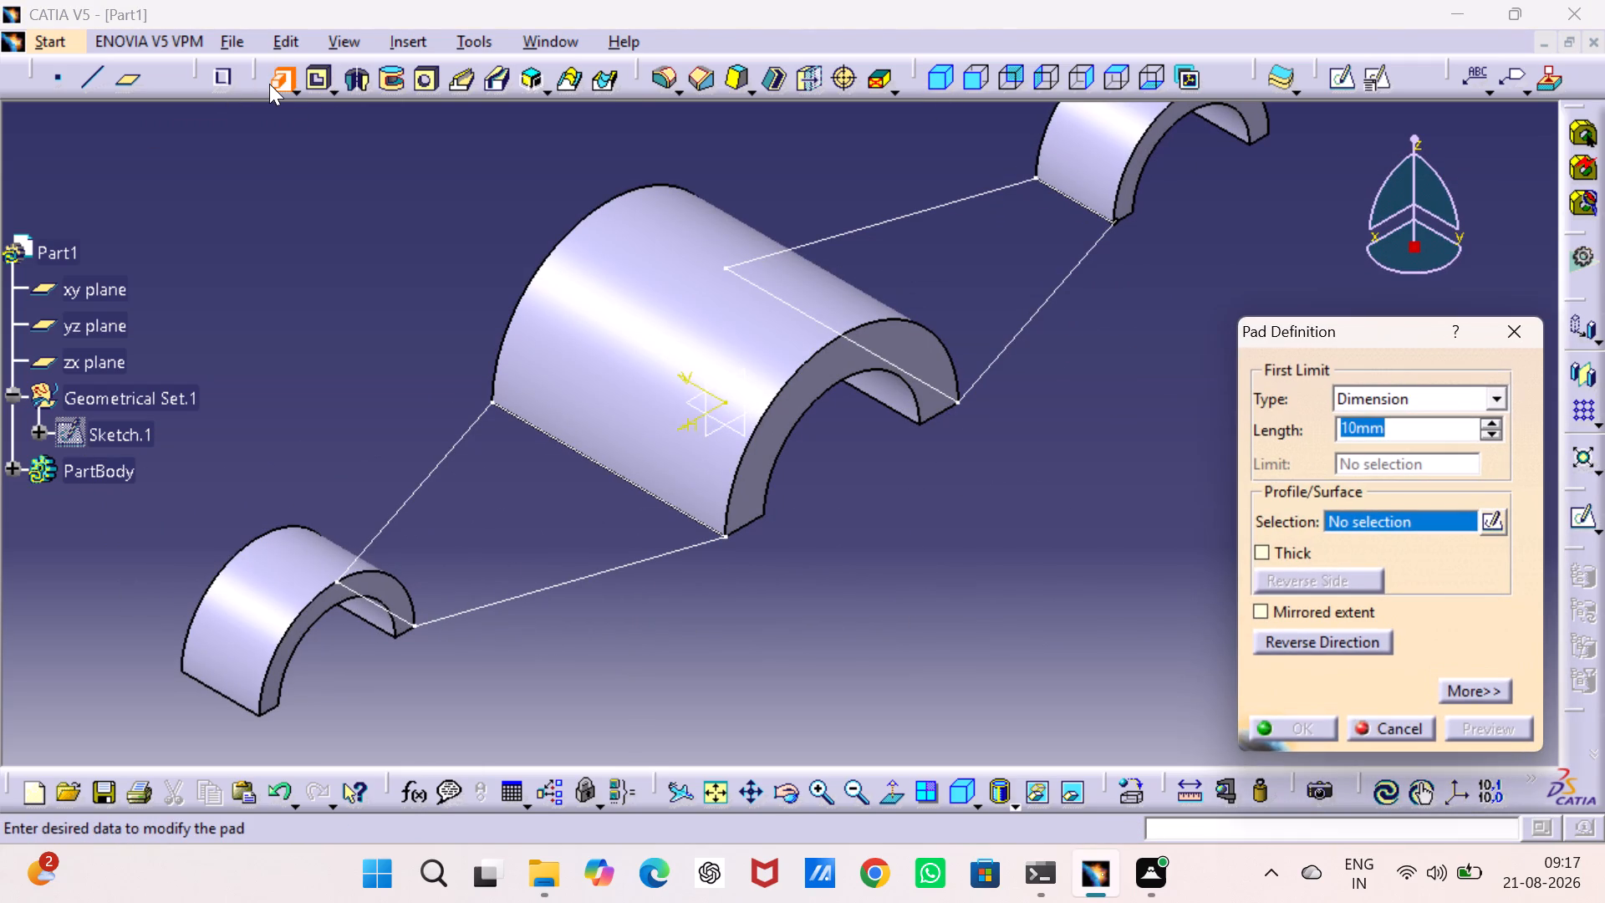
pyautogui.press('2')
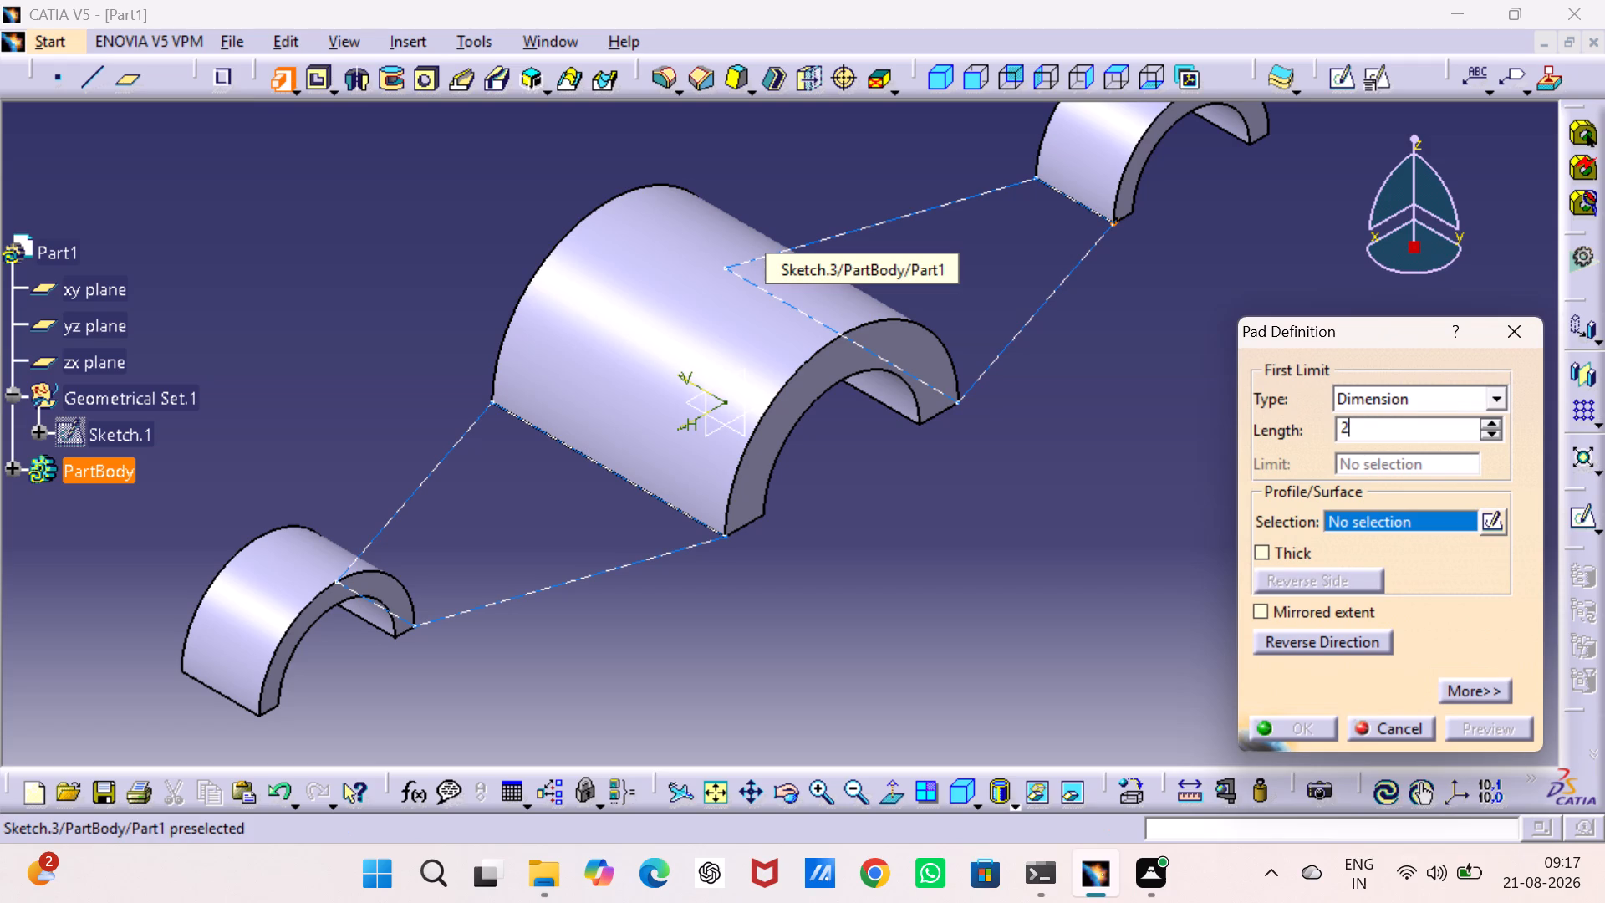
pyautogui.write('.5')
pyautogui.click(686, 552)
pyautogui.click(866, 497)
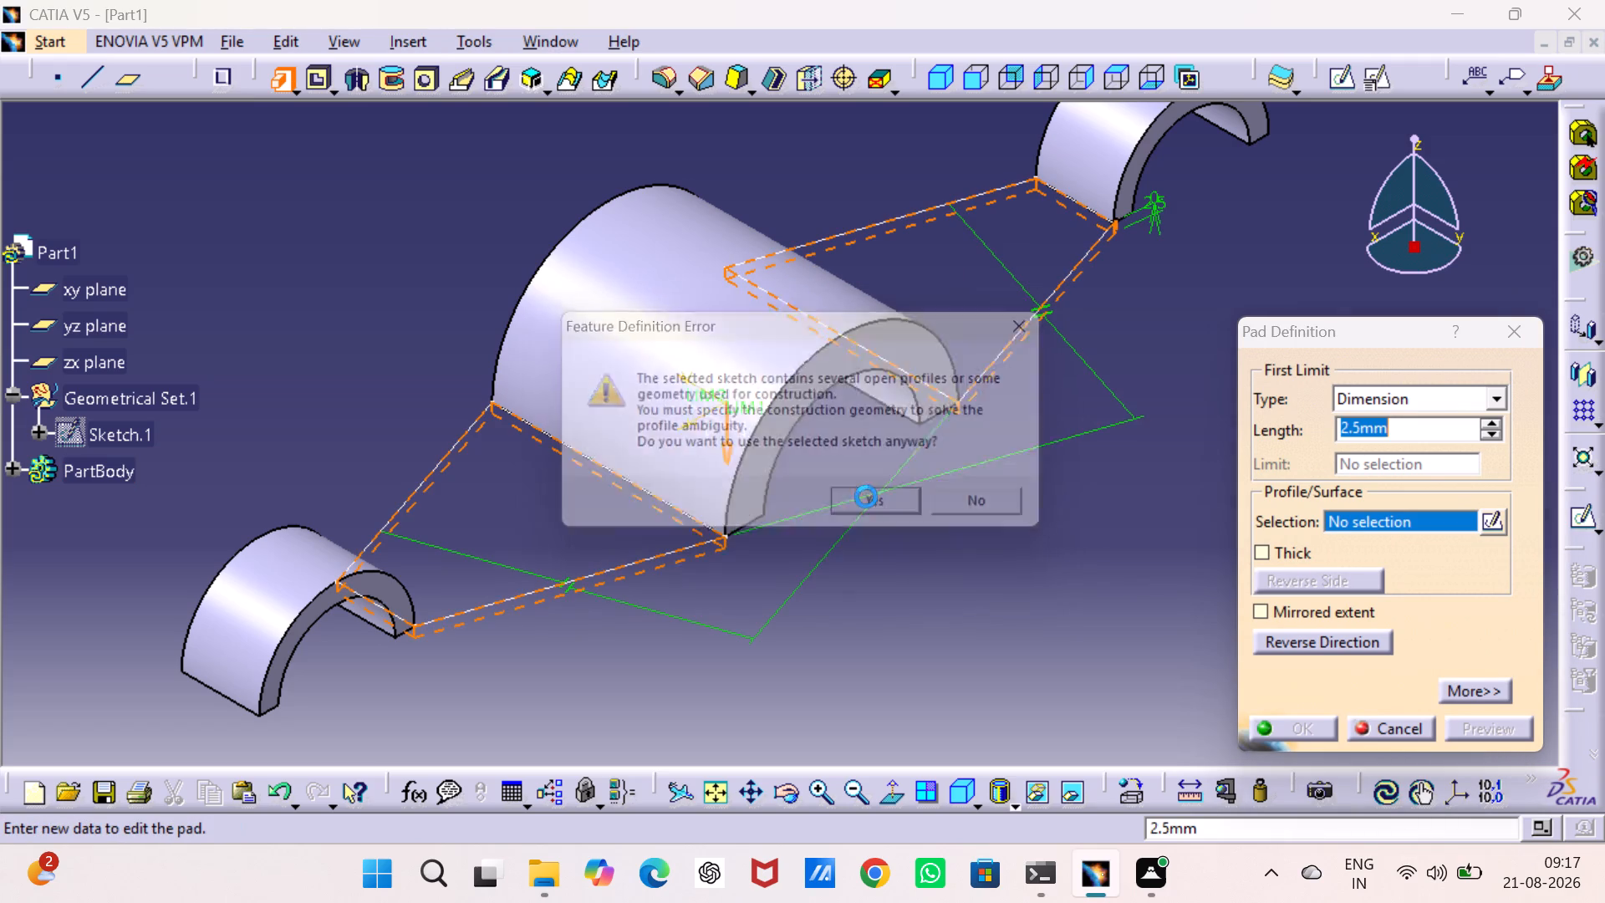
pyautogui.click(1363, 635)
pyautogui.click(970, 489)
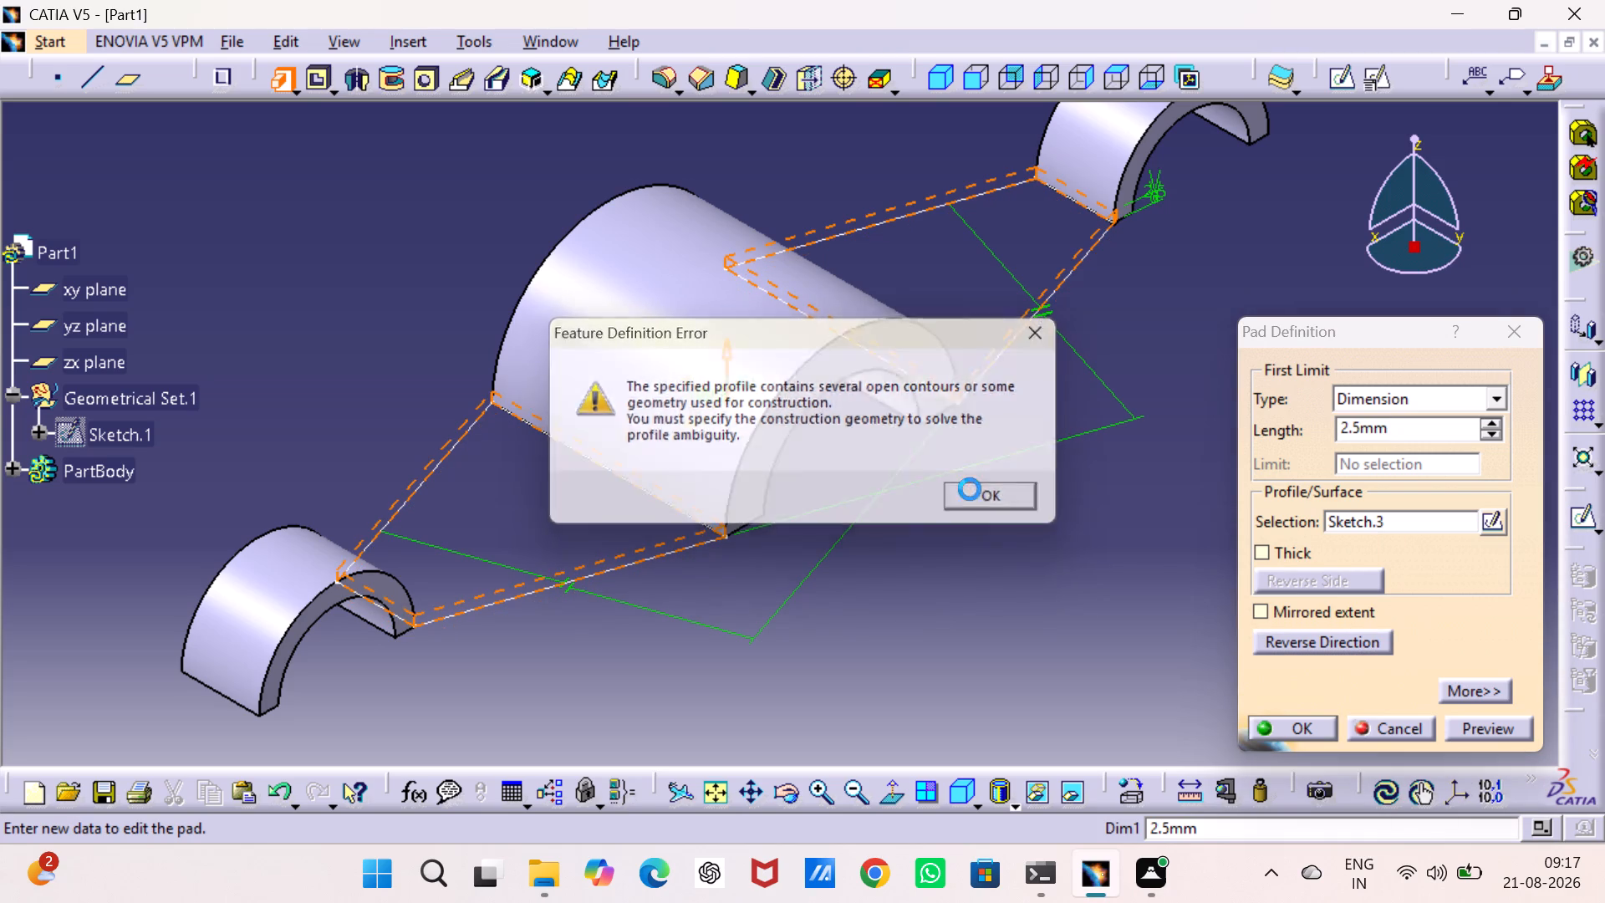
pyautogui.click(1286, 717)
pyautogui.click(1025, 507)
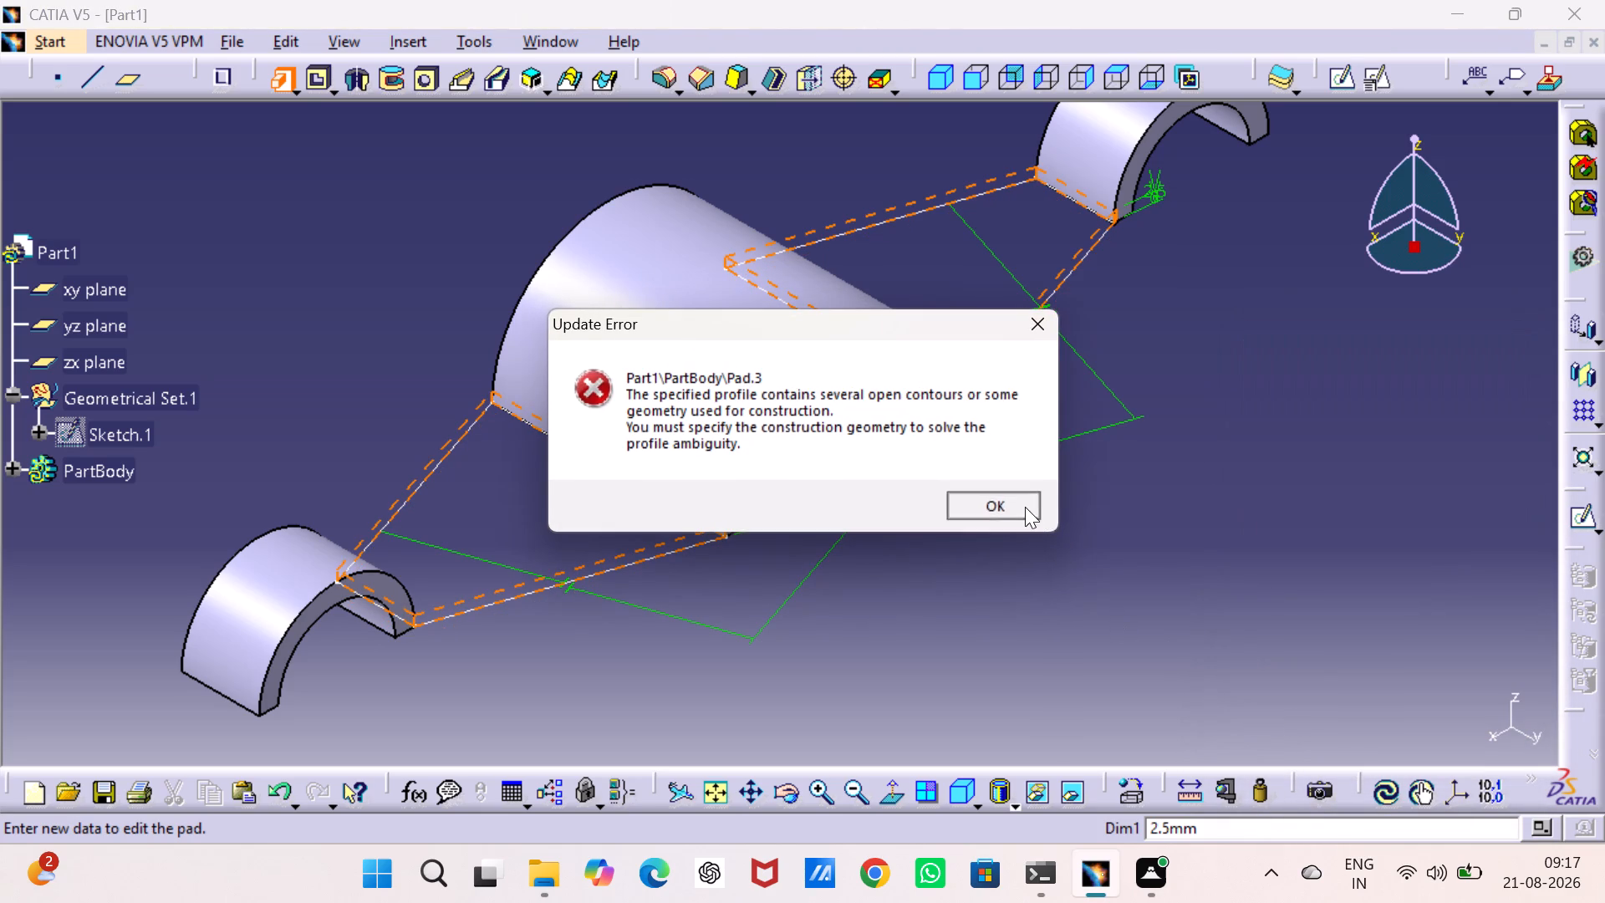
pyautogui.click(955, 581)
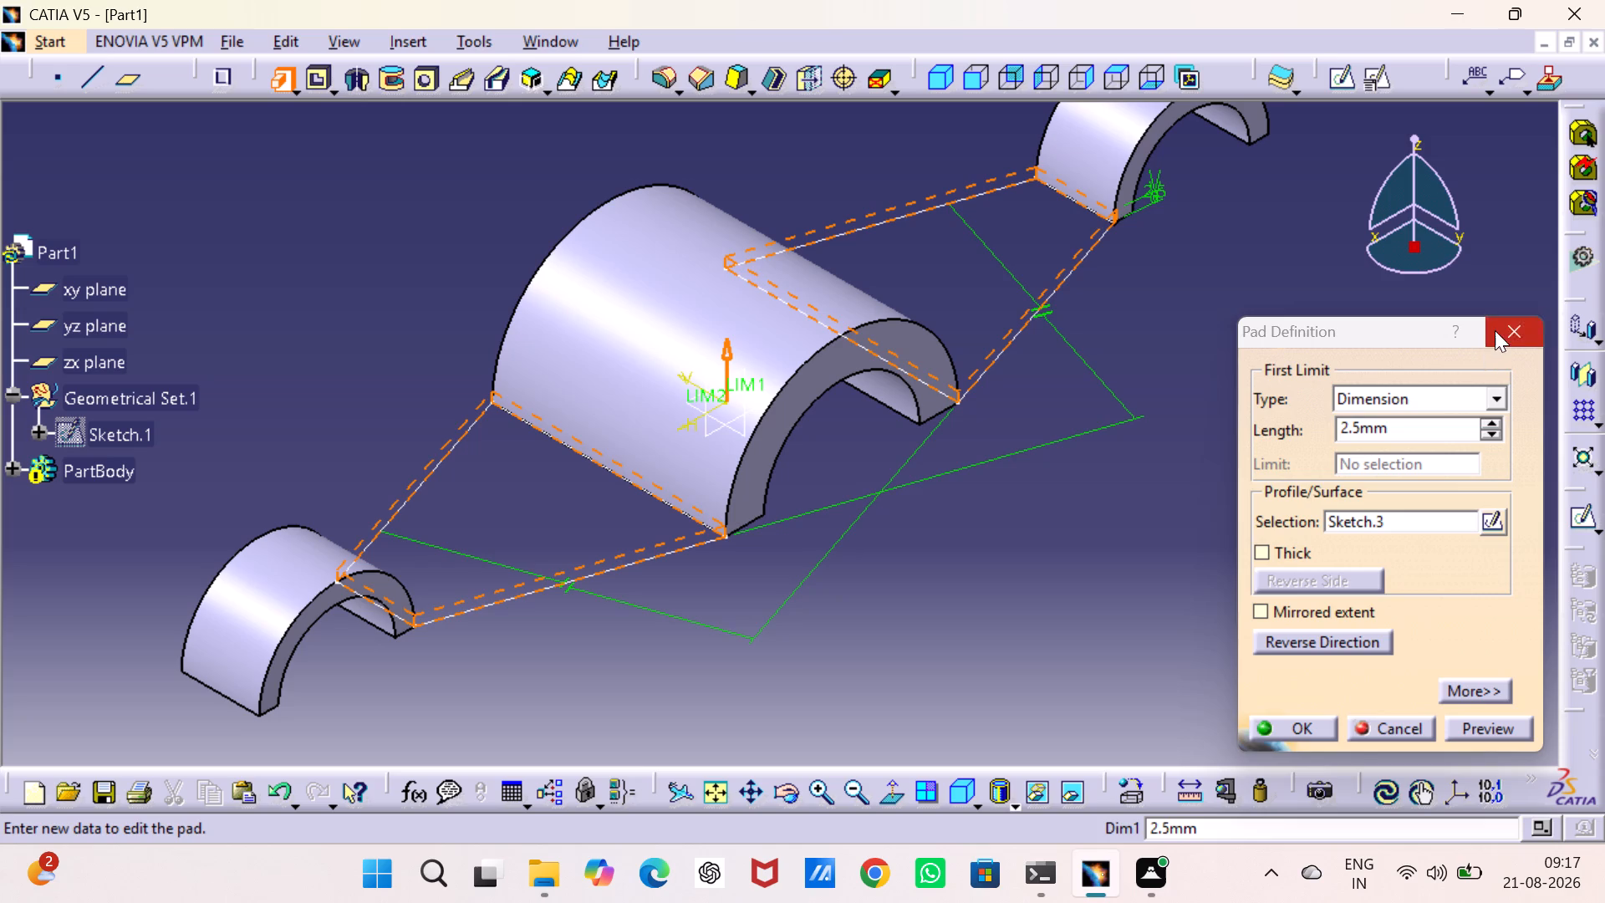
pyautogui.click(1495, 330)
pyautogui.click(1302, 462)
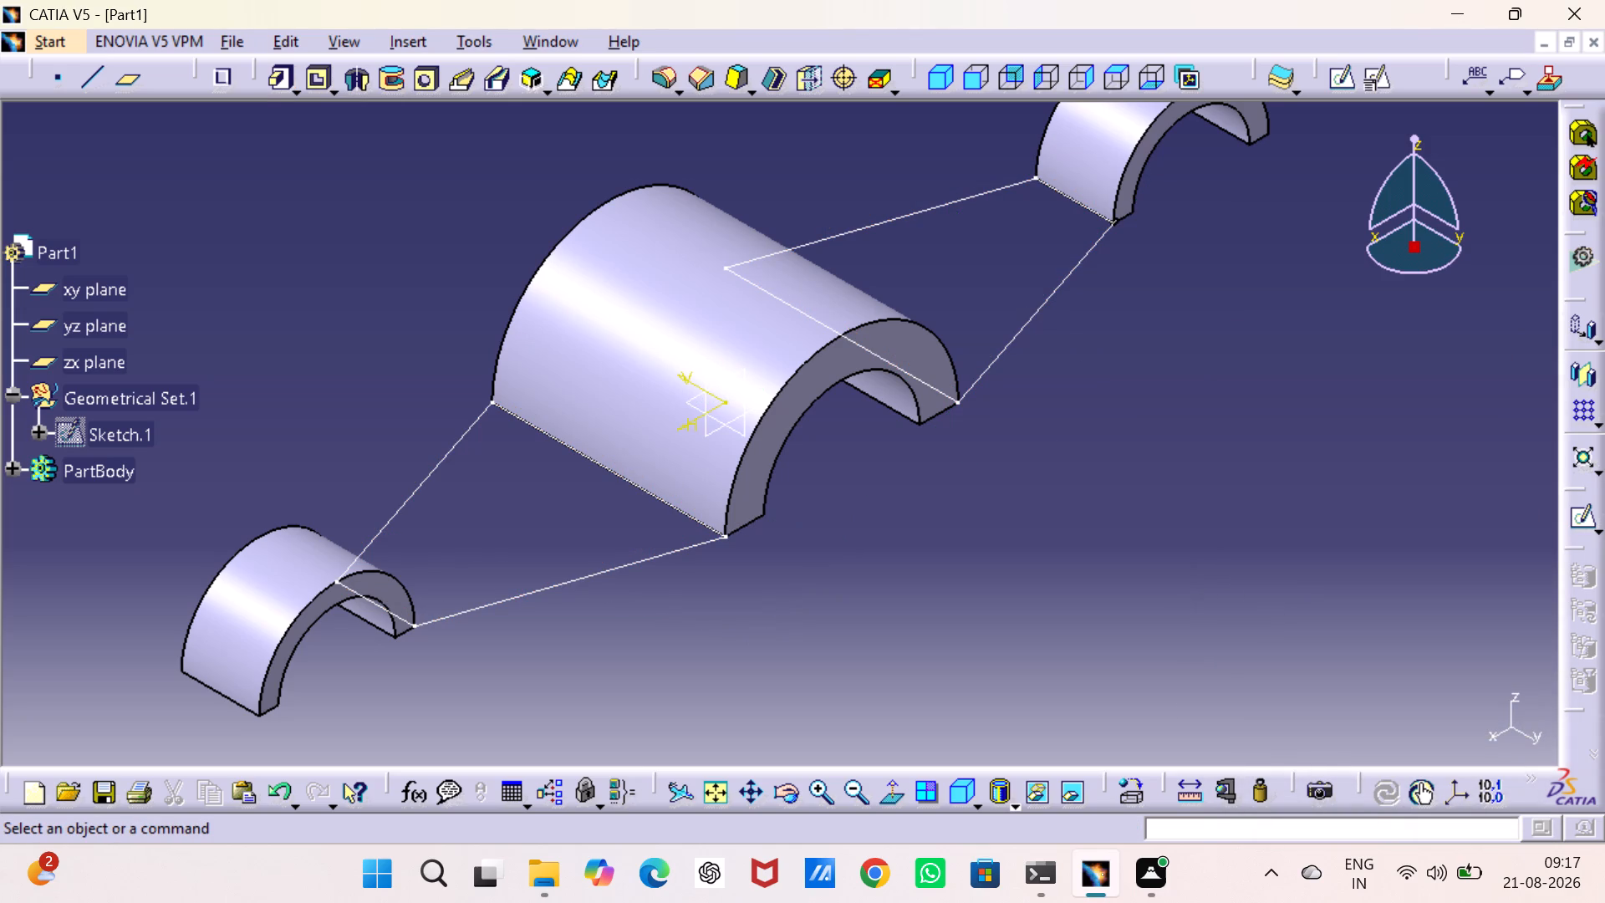
# Reopen the plate sketch and make the line's endpoint coincident with the small half-ring's projected edge end at the negative-H, negative-V corner.
pyautogui.doubleClick(1070, 272)
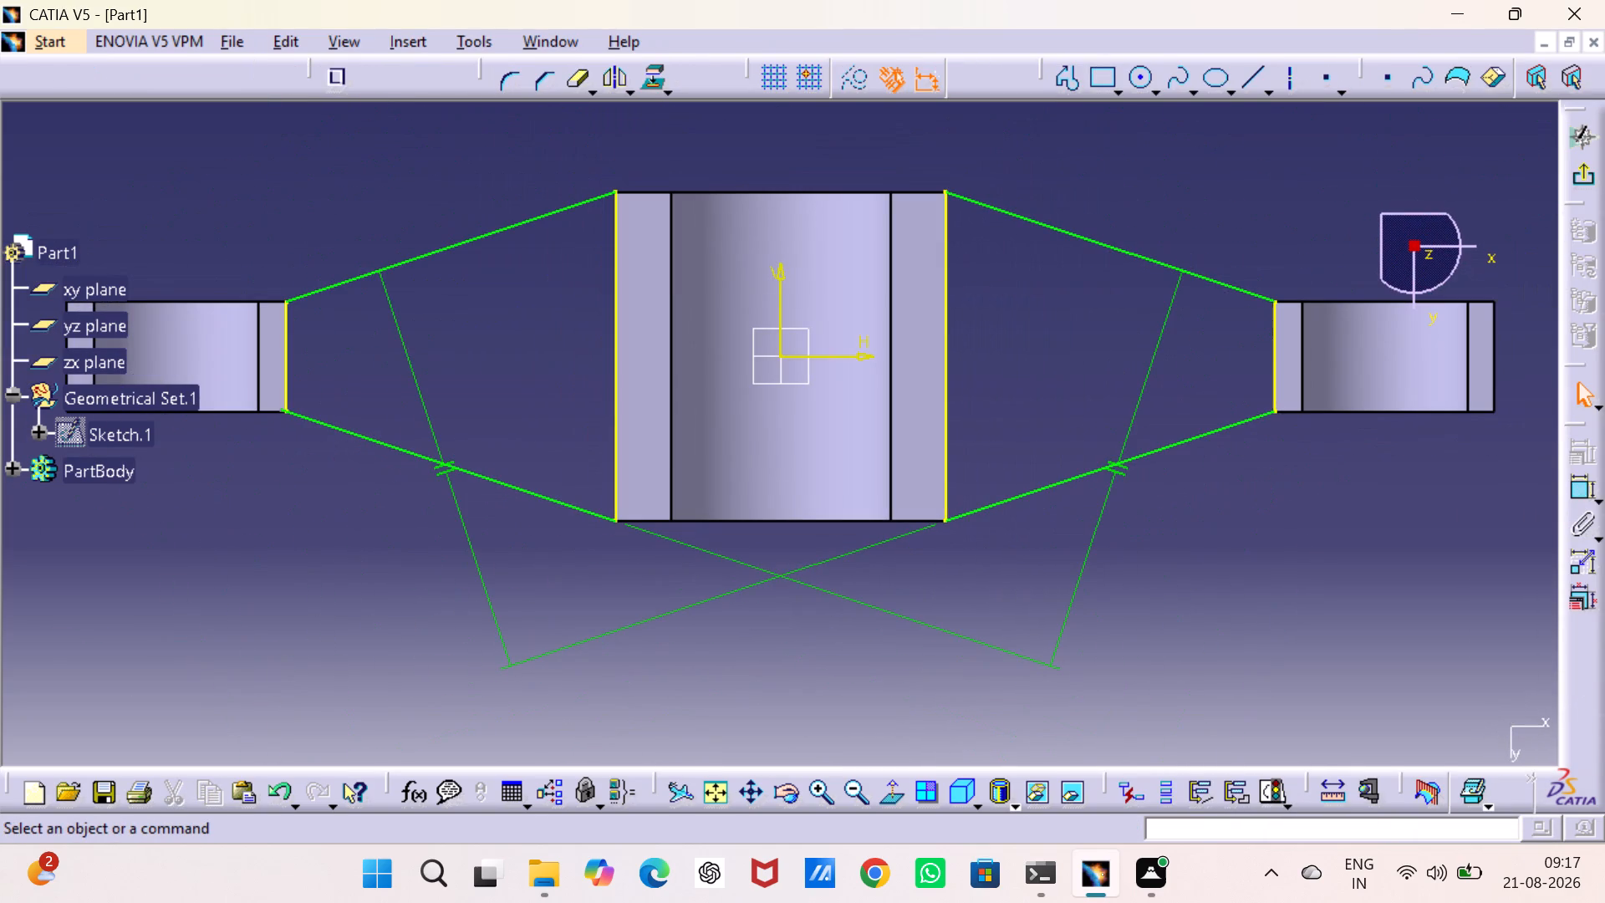
pyautogui.click(288, 409)
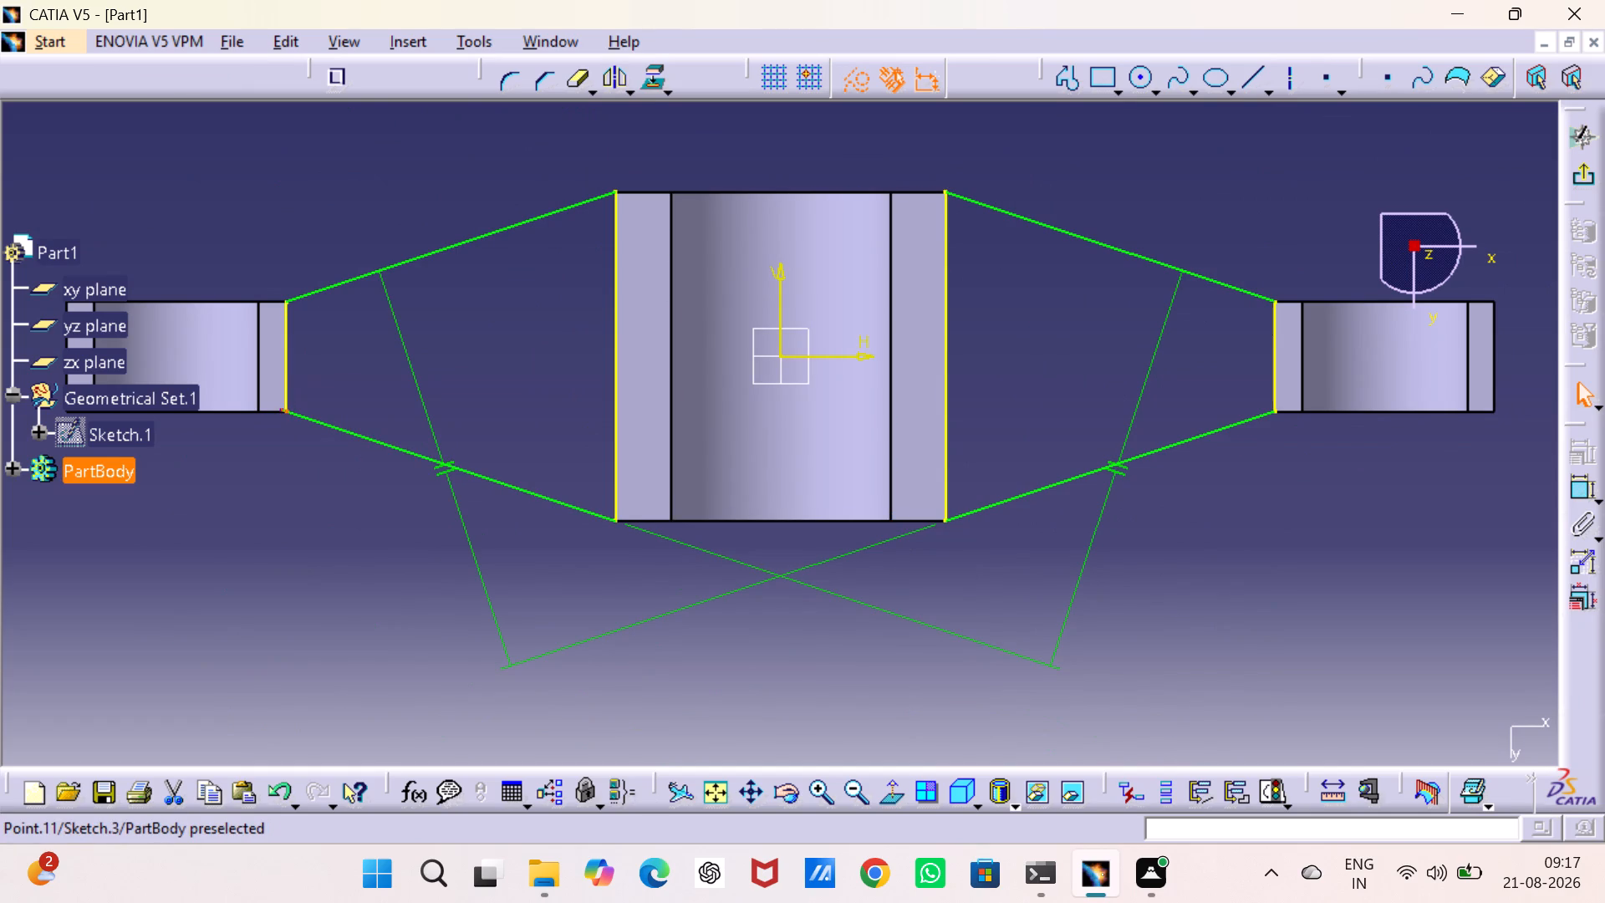
pyautogui.keyDown('ctrl'); pyautogui.click(278, 412); pyautogui.keyUp('ctrl')
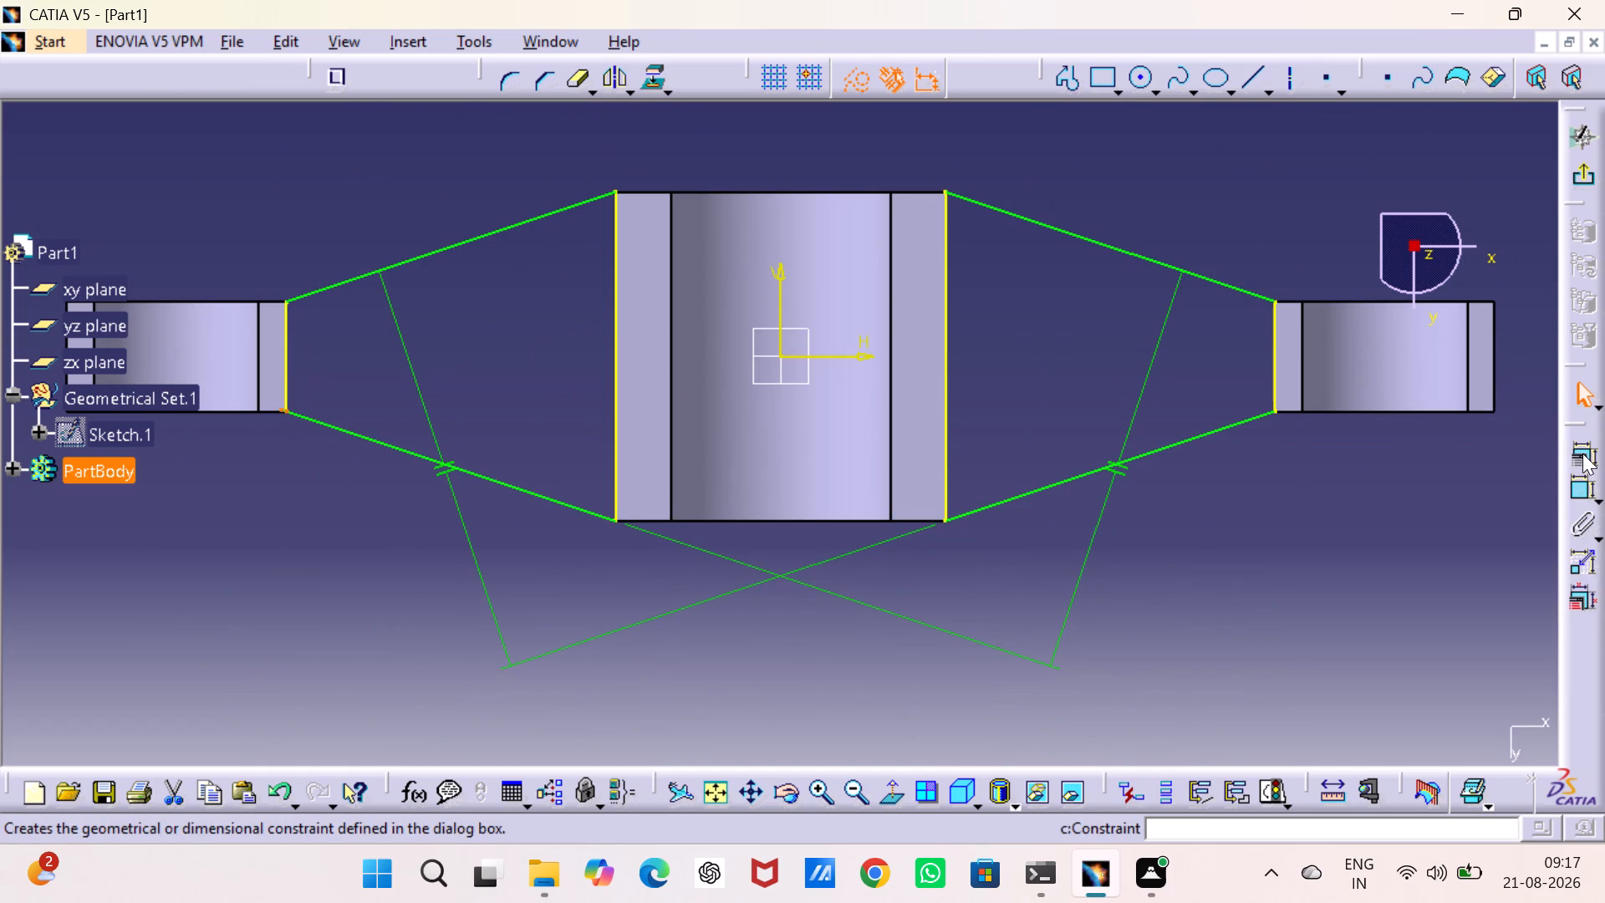
pyautogui.click(1582, 453)
pyautogui.click(1450, 482)
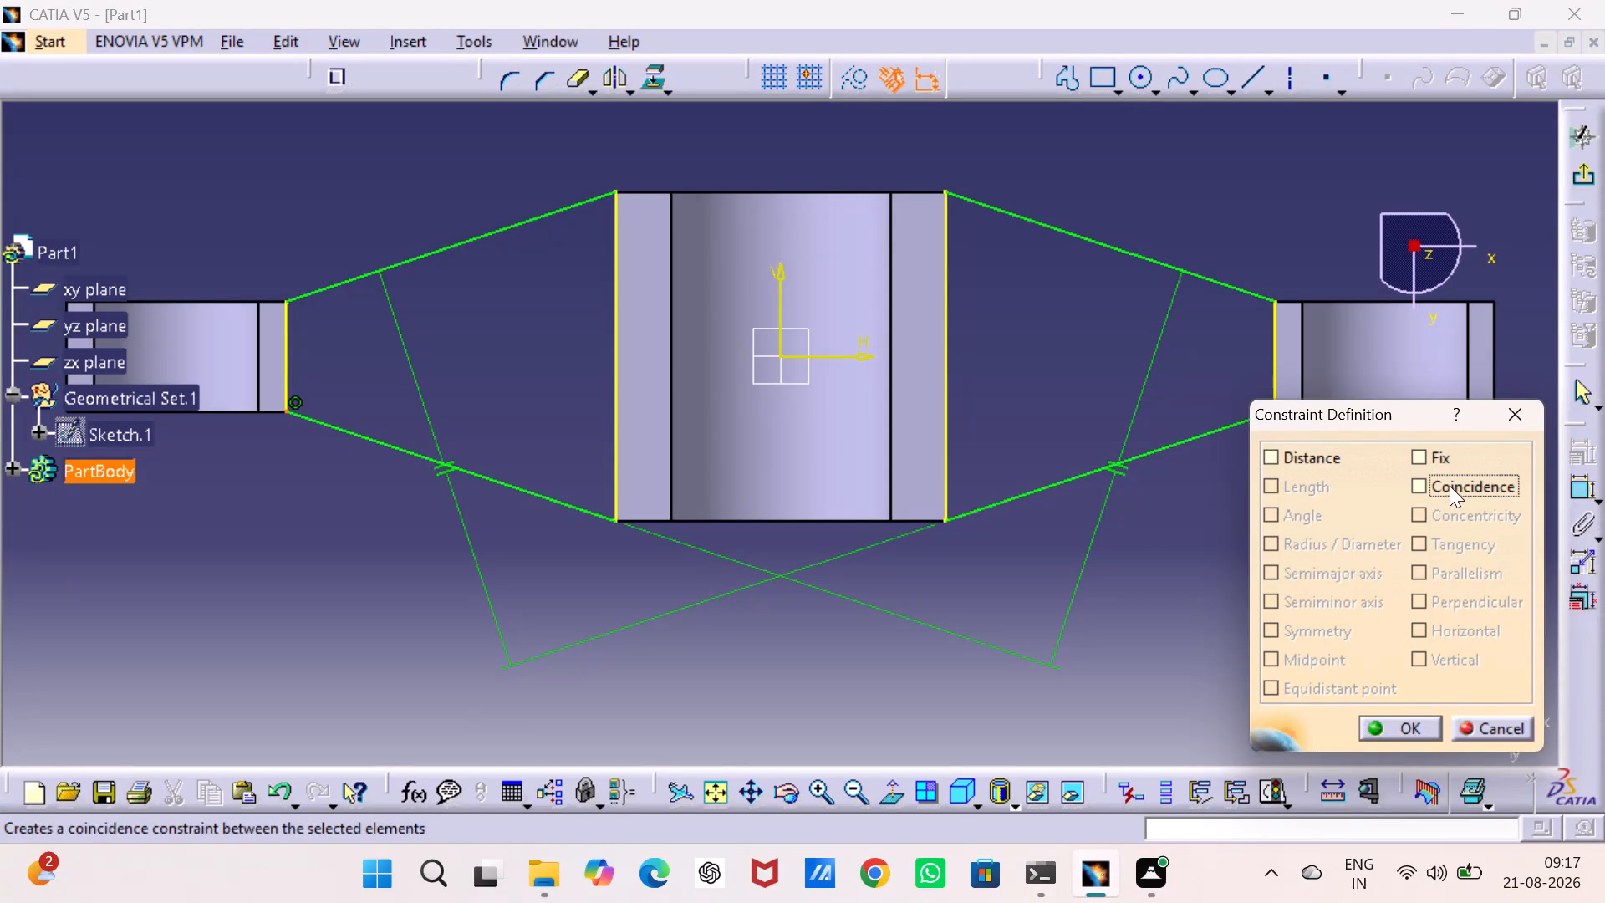
pyautogui.click(1419, 729)
pyautogui.moveTo(1407, 685); pyautogui.dragTo(1418, 656)
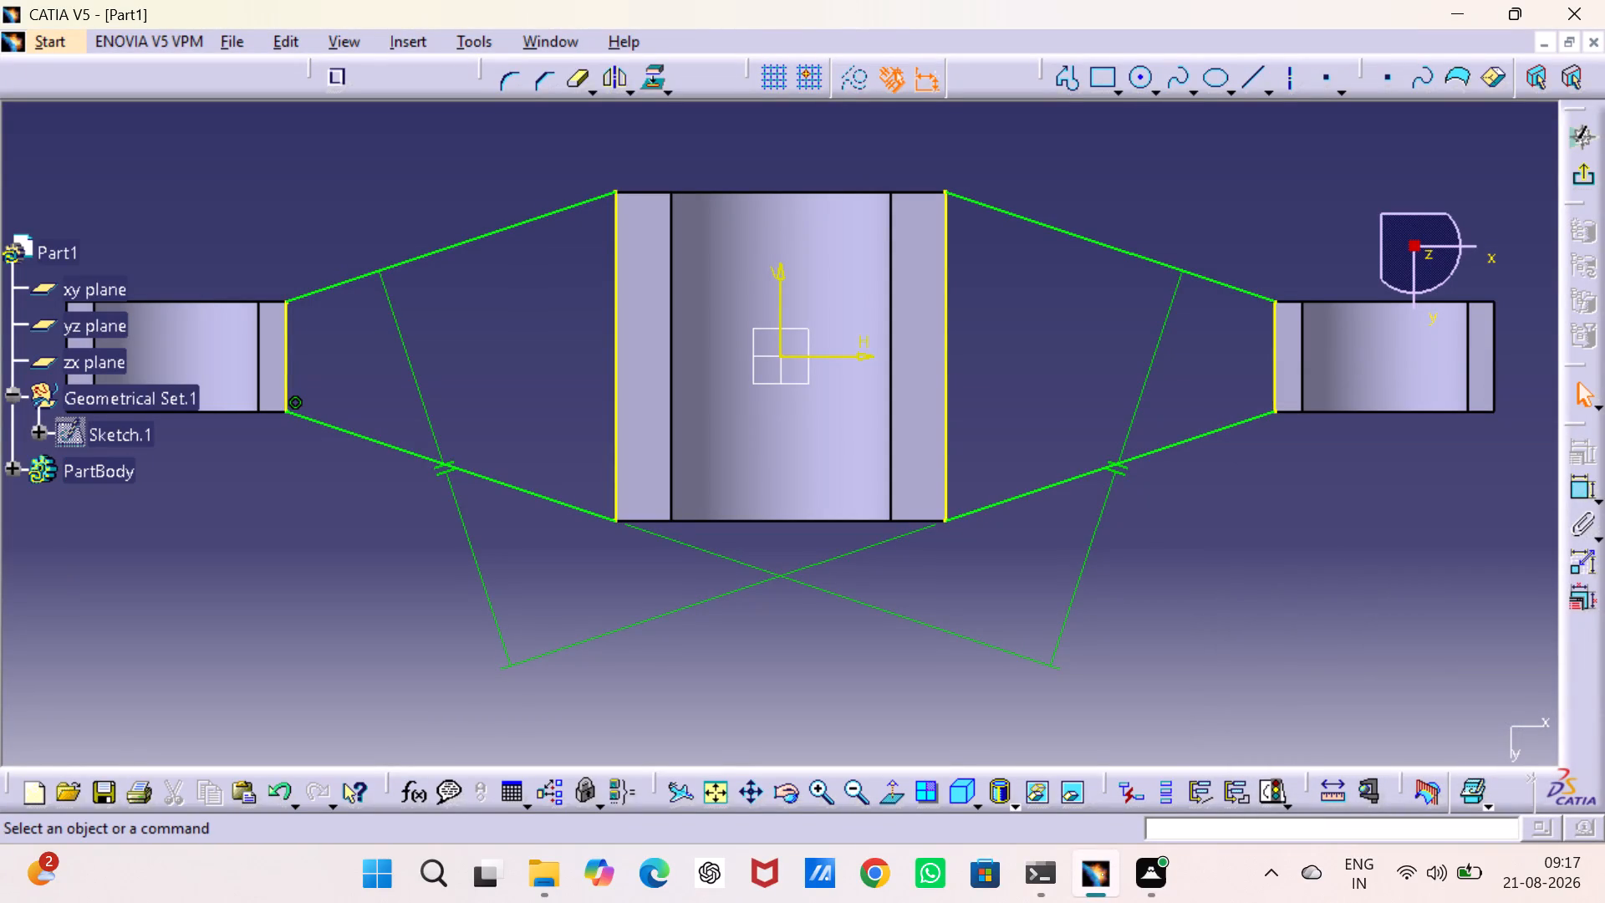
pyautogui.click(1587, 181)
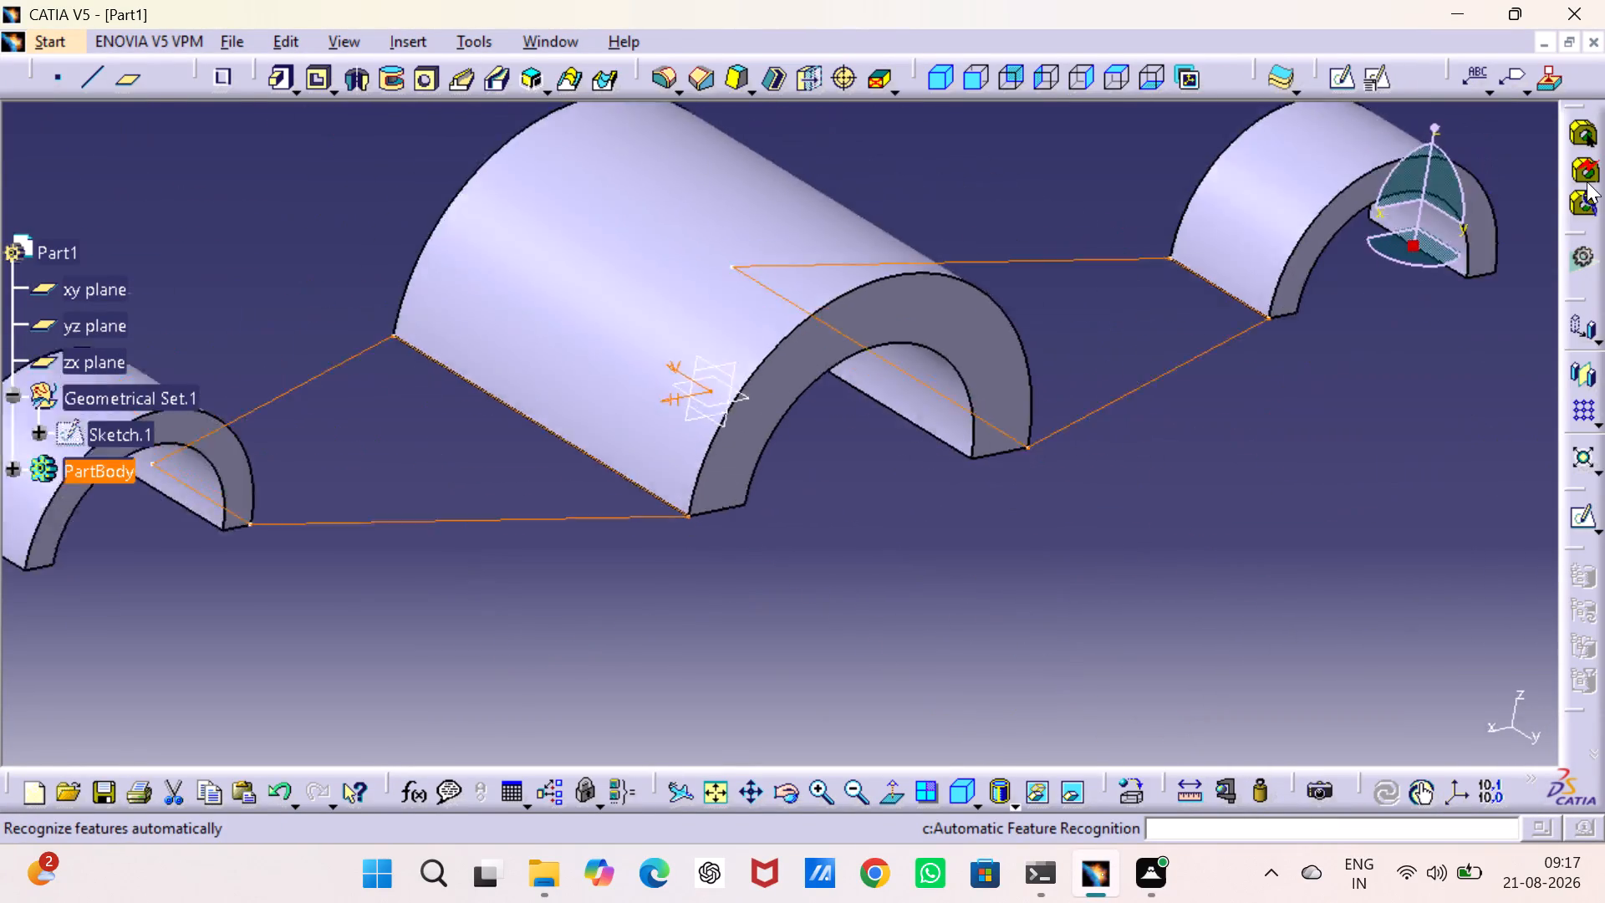
pyautogui.click(1394, 424)
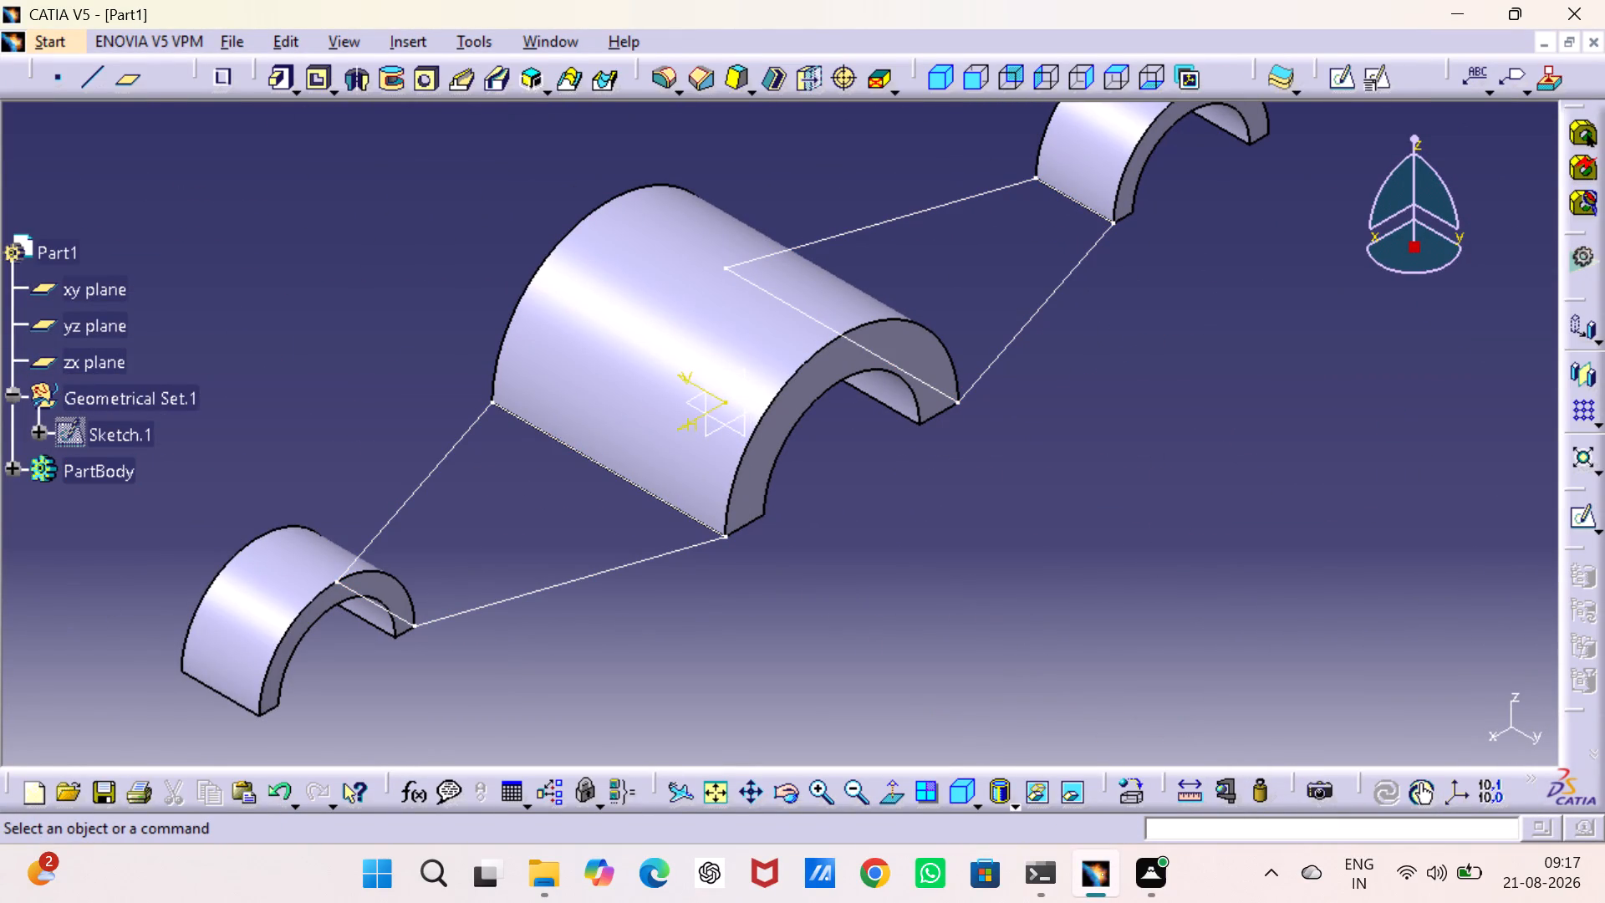
# Pad the connecting-plate sketch 2.5 mm in the reversed direction, towards the half-rings' arched side.
pyautogui.click(274, 75)
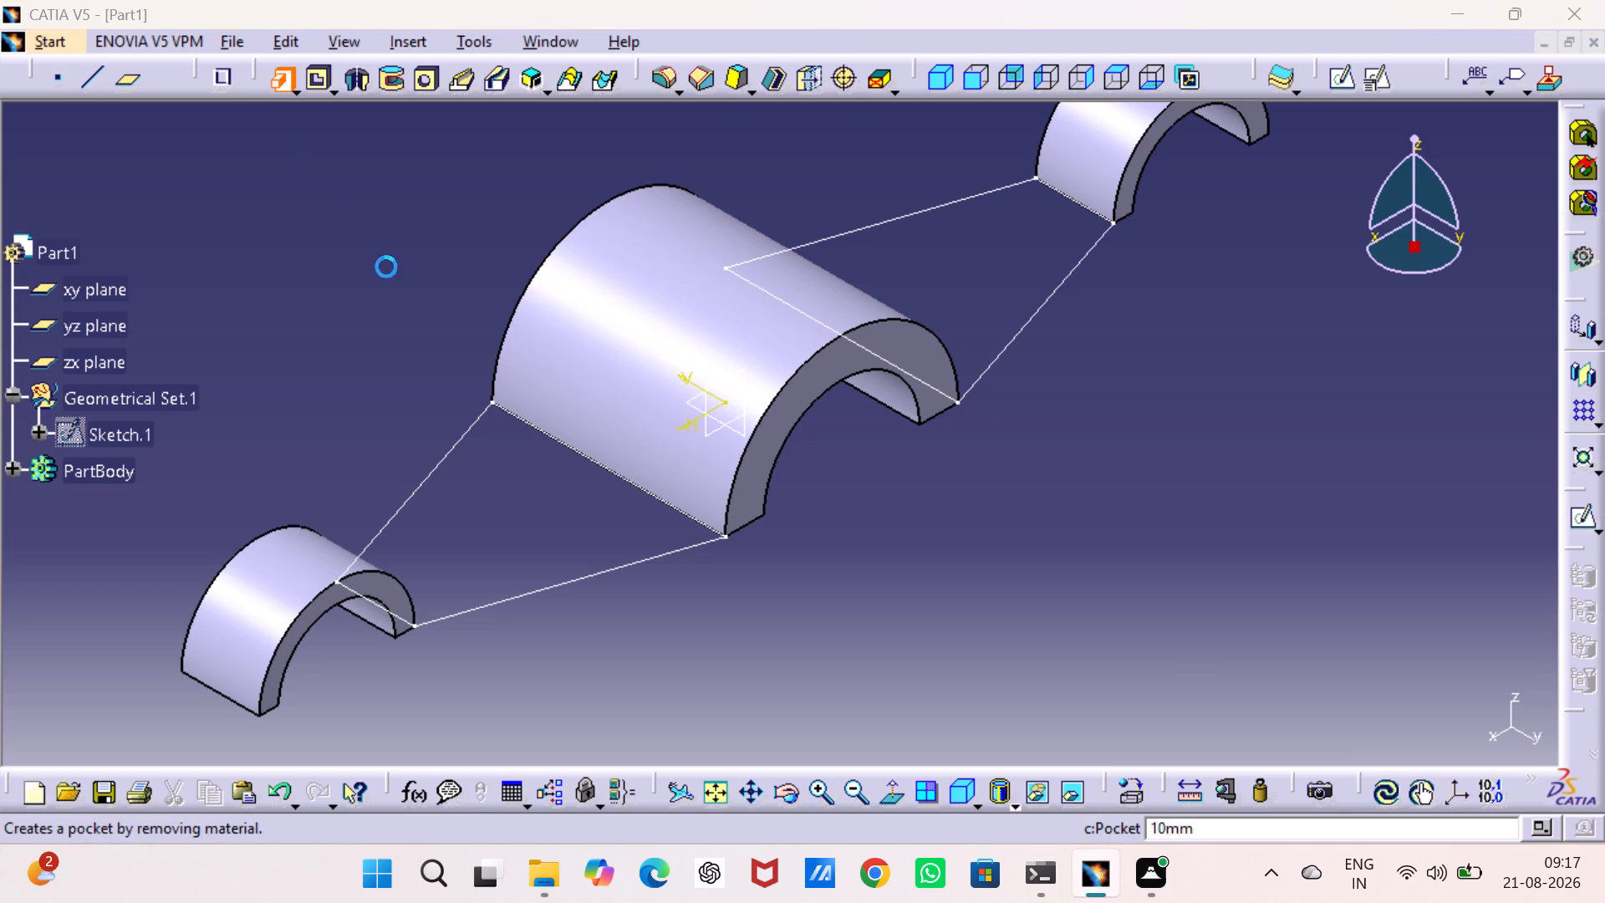
pyautogui.click(622, 568)
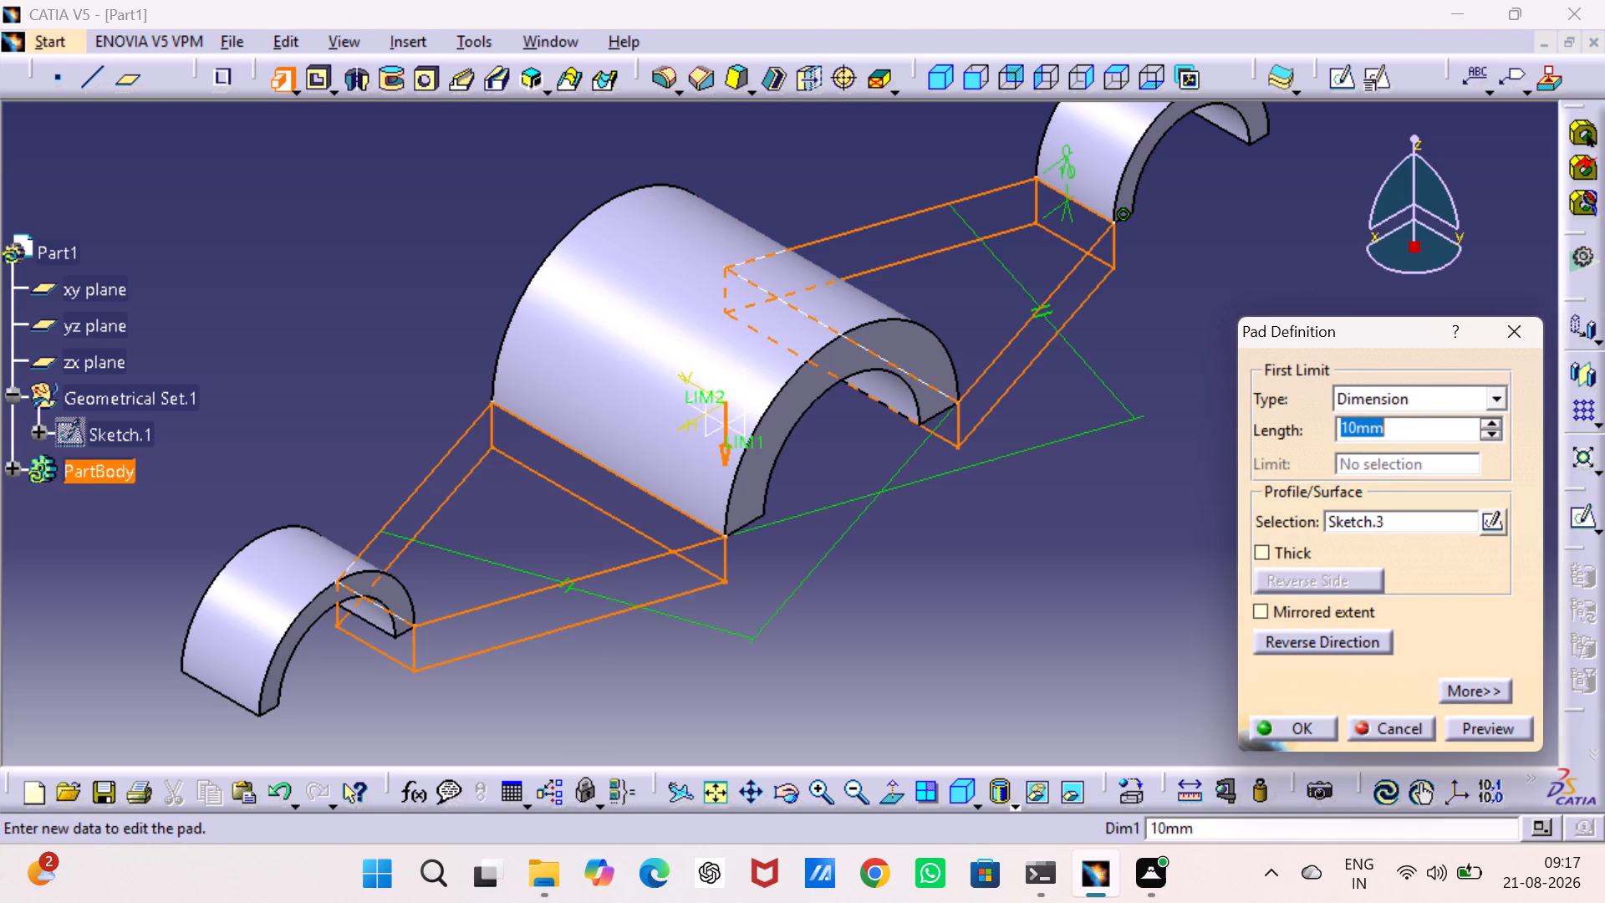
pyautogui.write('2.5')
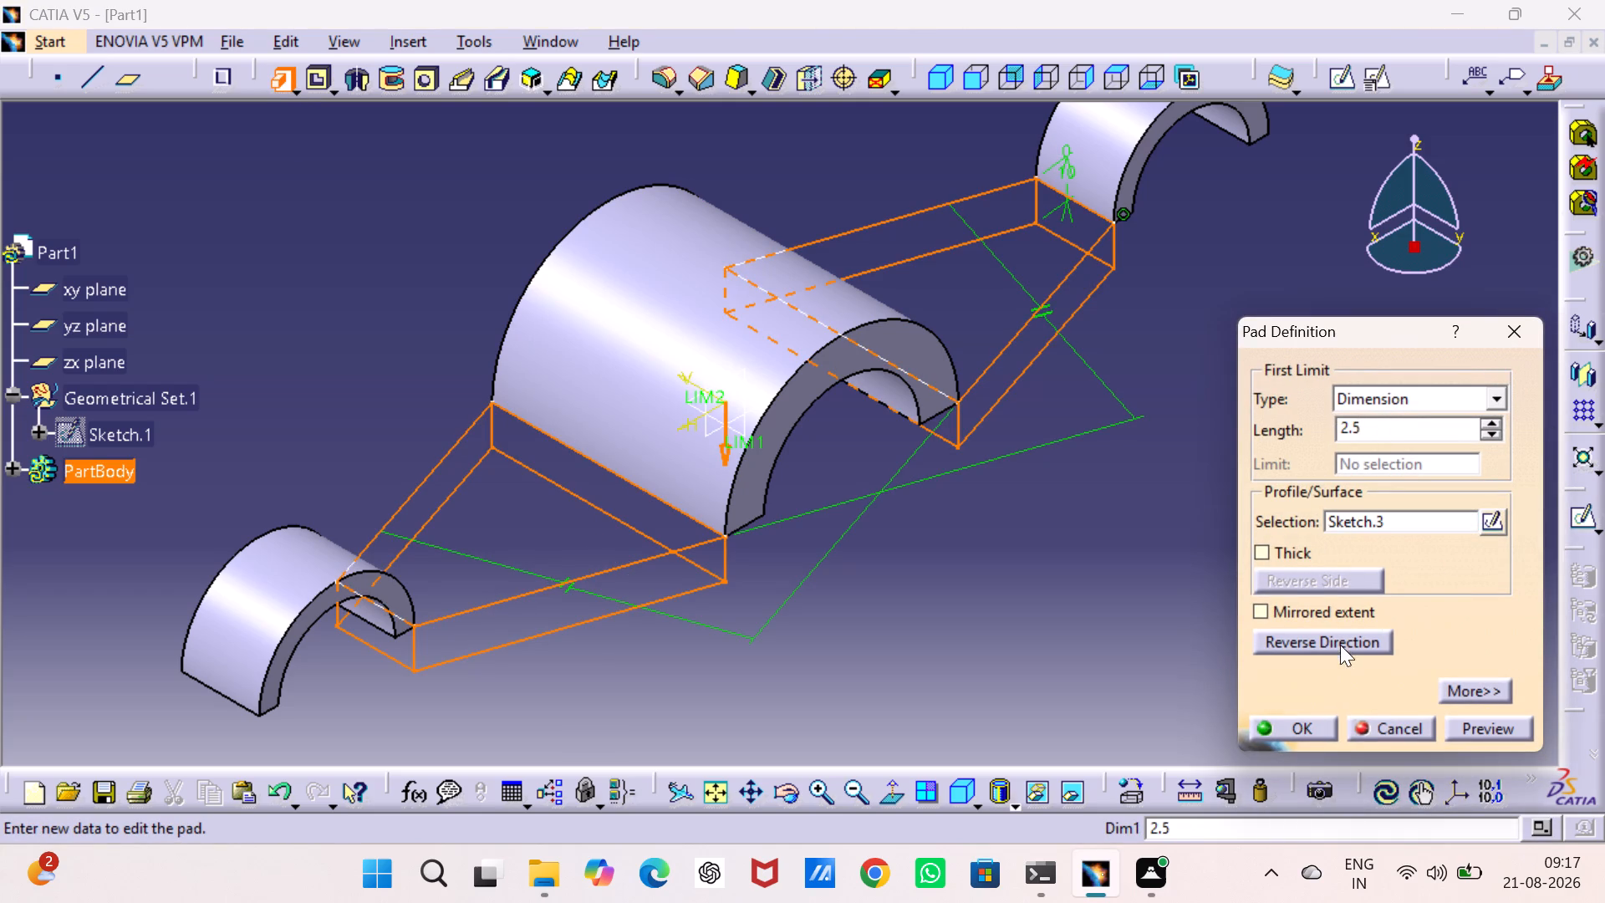
pyautogui.click(1342, 643)
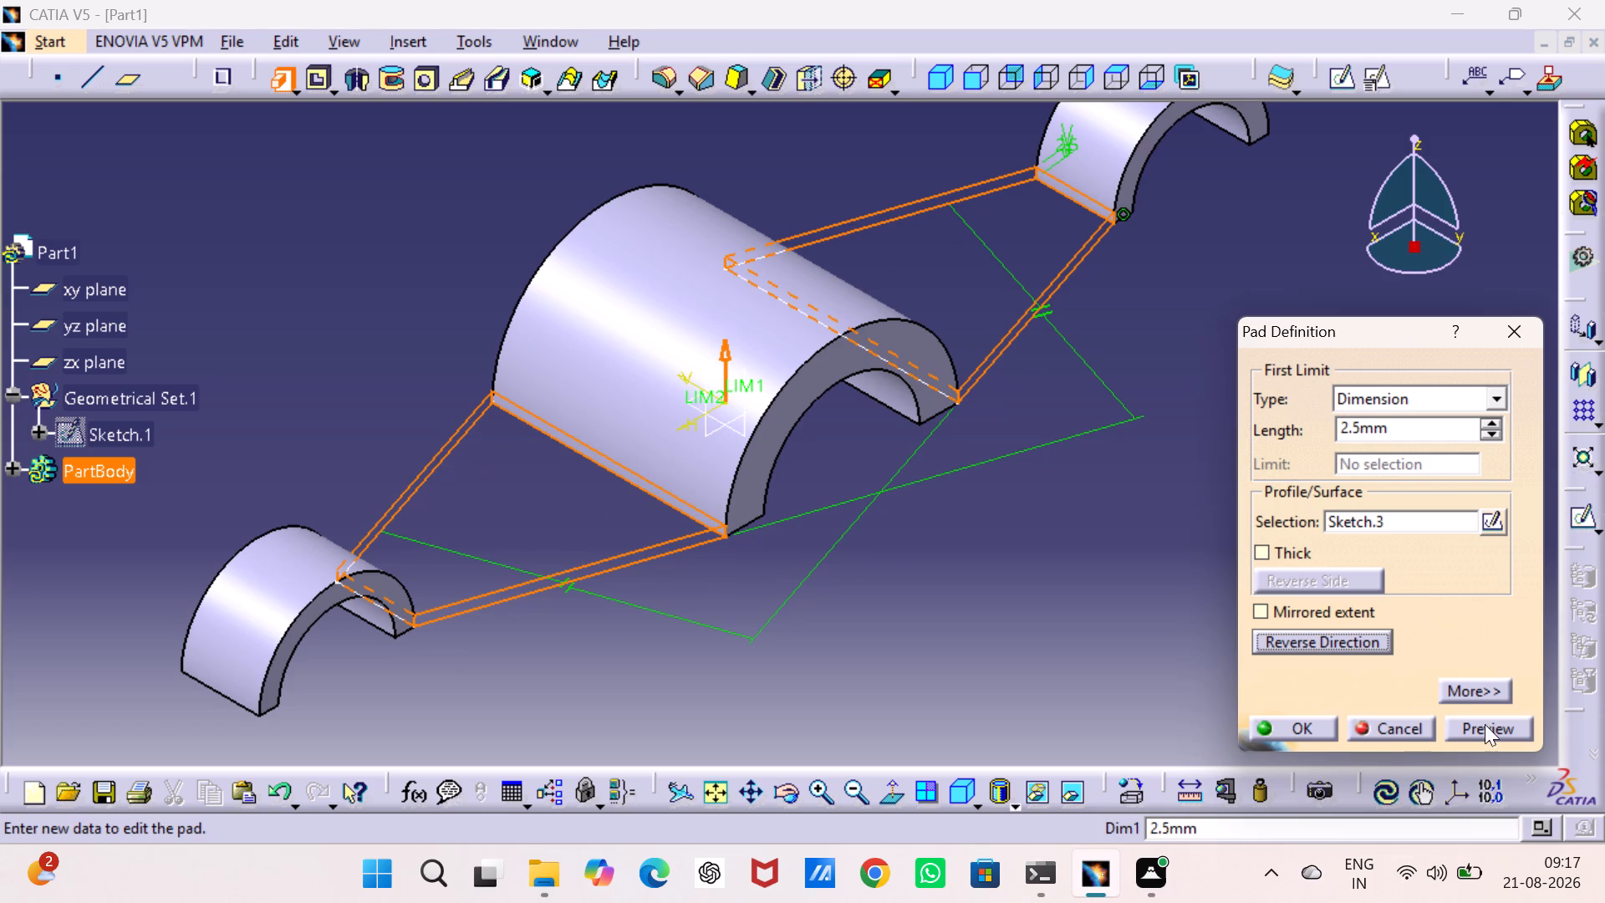
pyautogui.click(1487, 722)
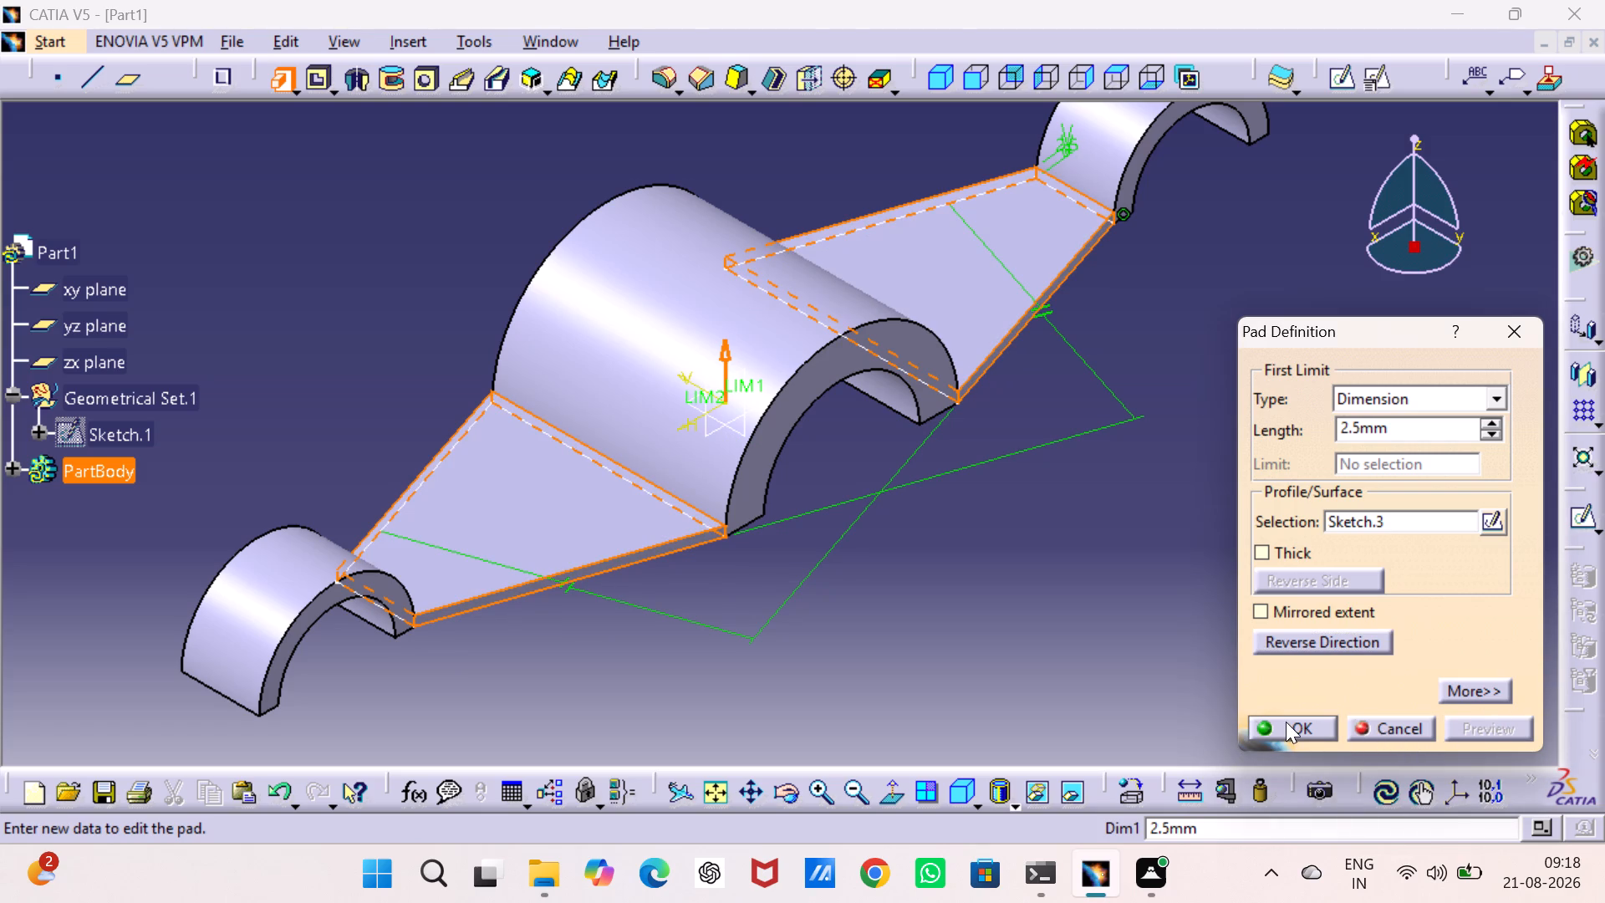
pyautogui.click(1286, 722)
pyautogui.click(1190, 508)
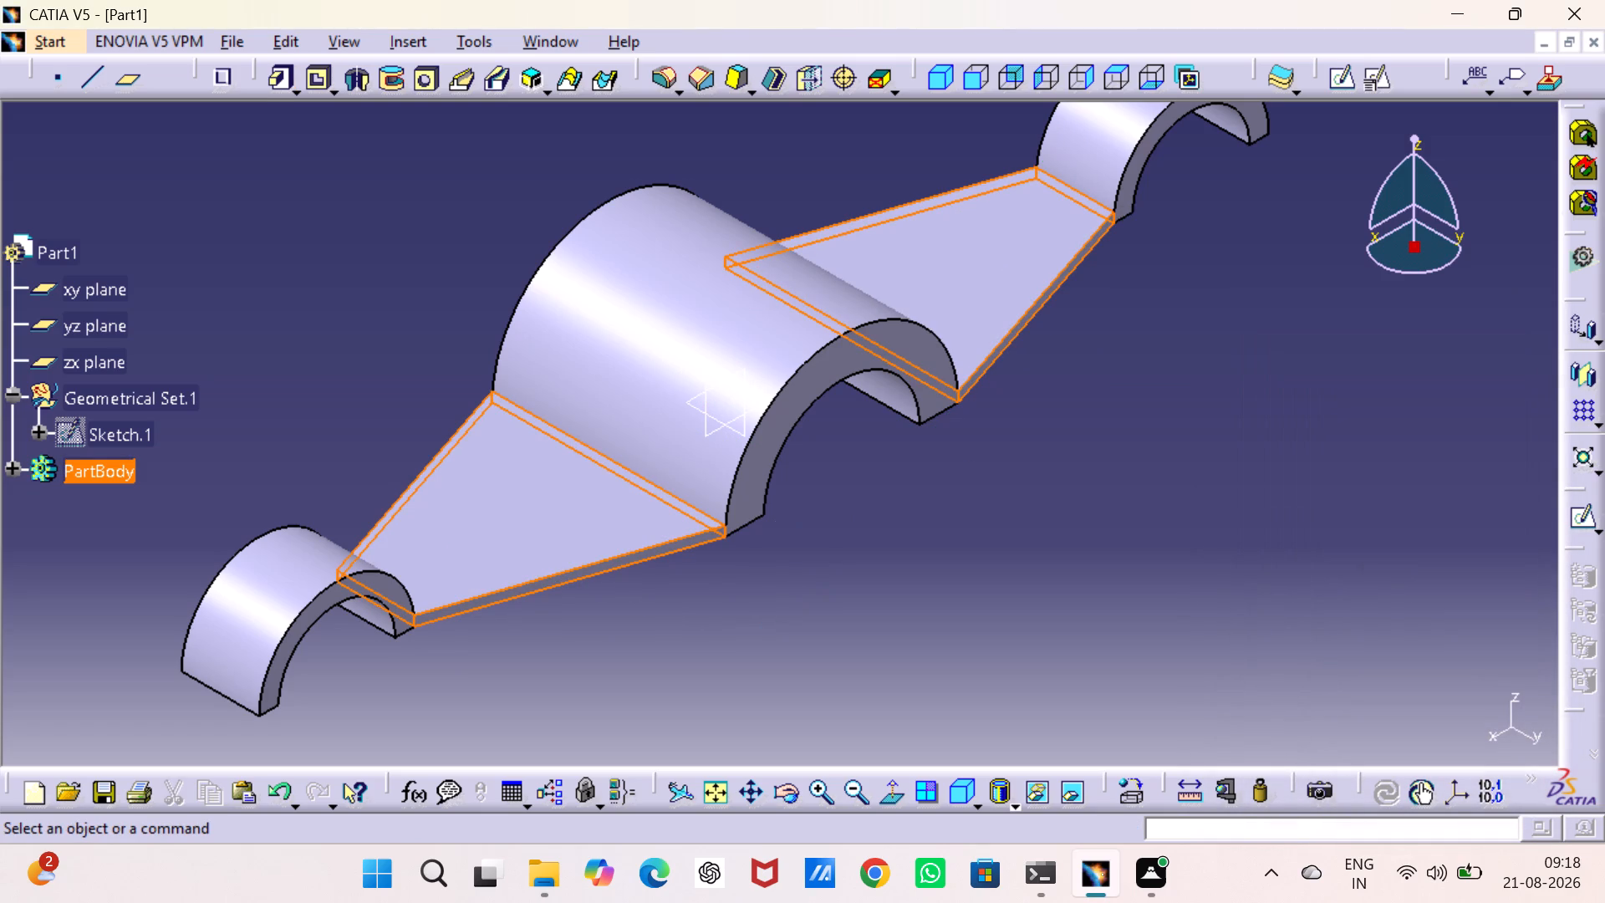
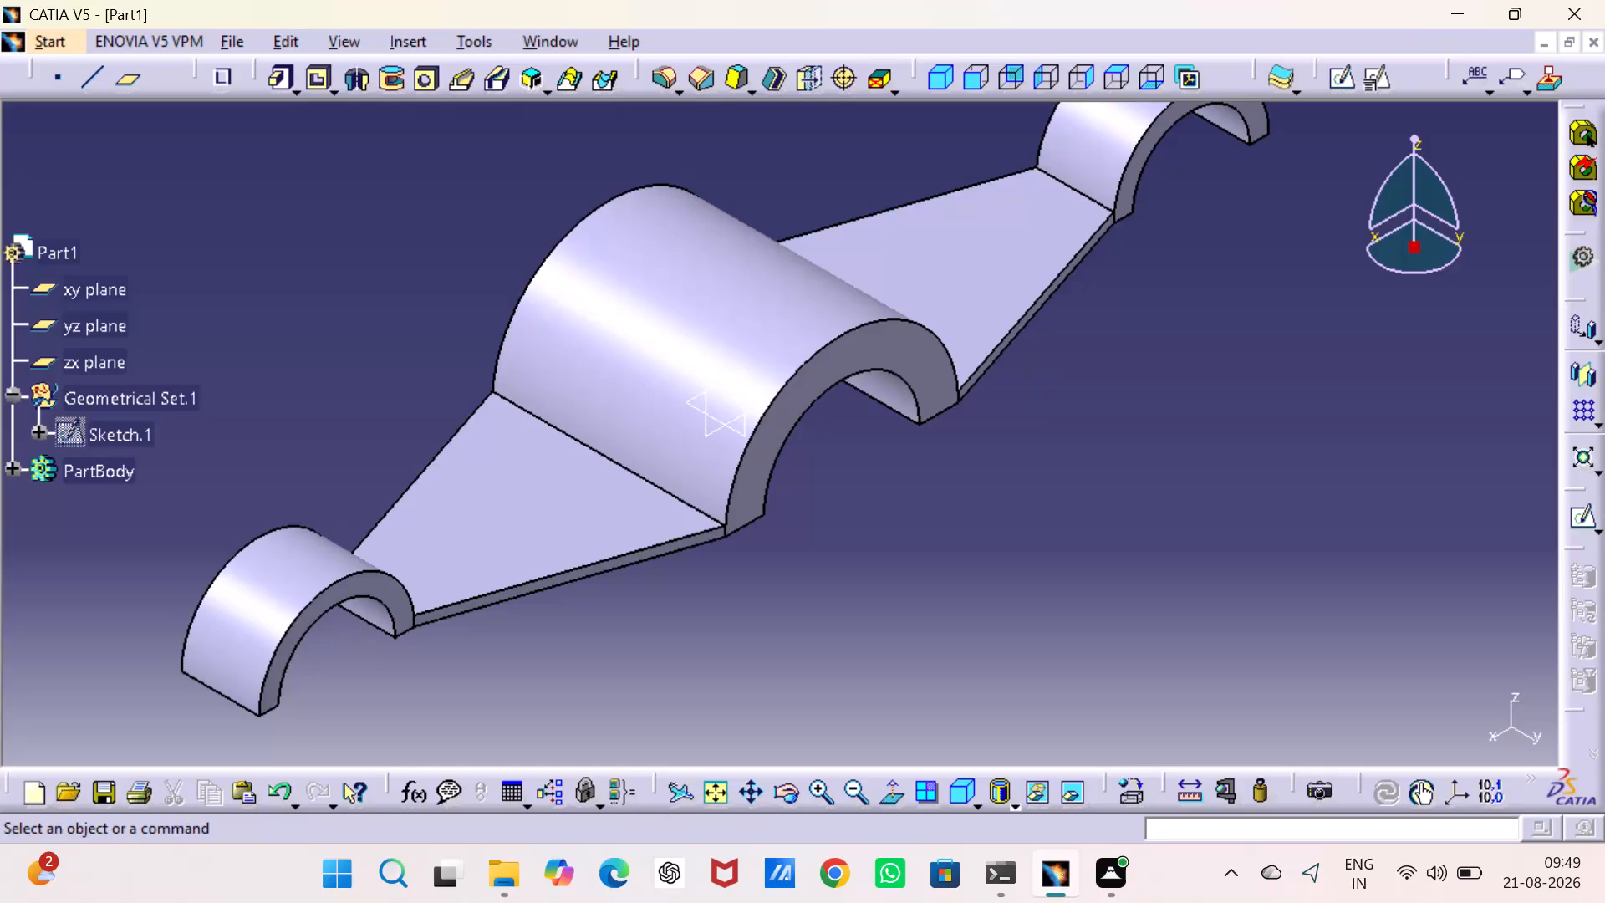
# Sketch on the zx plane a line from the central half-ring's outer arc to the positive-H small half-ring's outer arc.
pyautogui.click(708, 426)
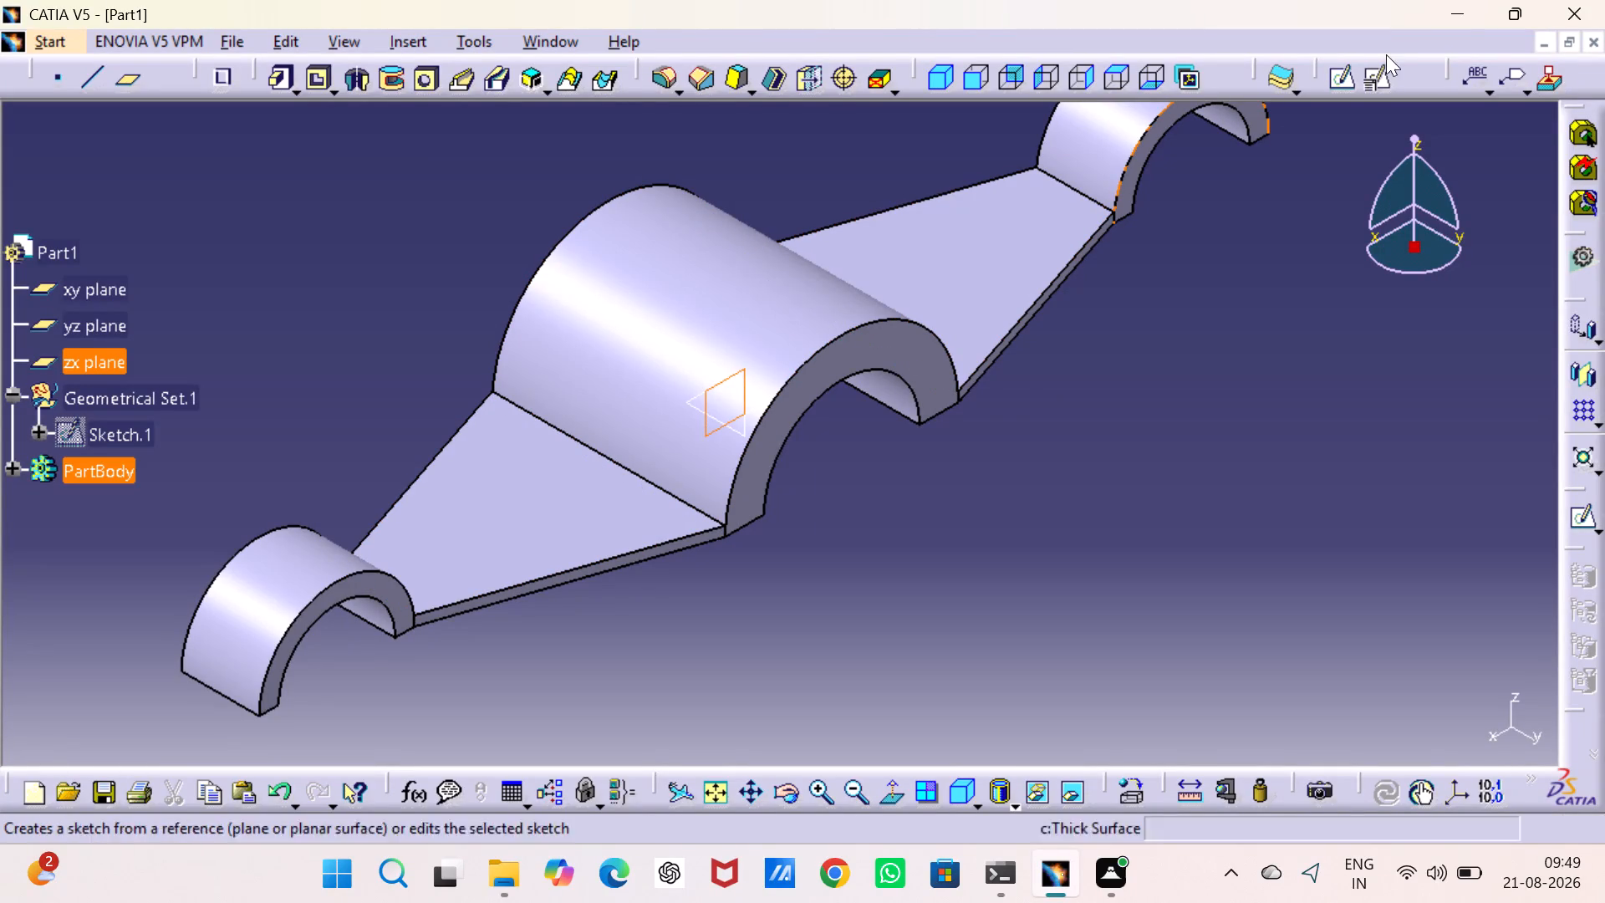
pyautogui.click(1347, 78)
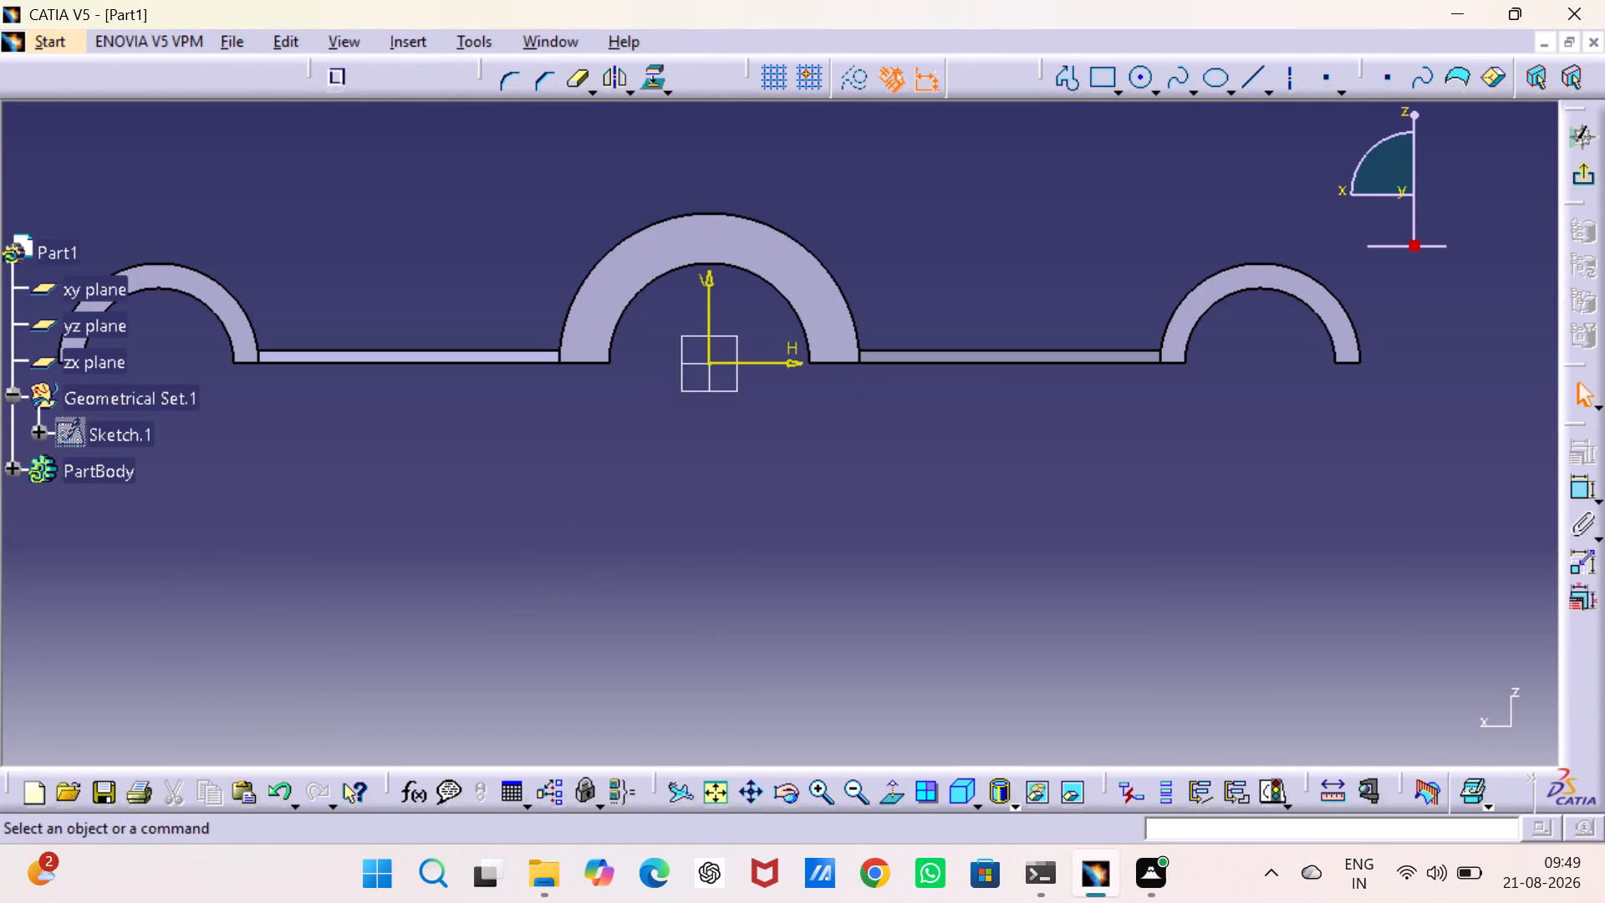
pyautogui.click(1249, 81)
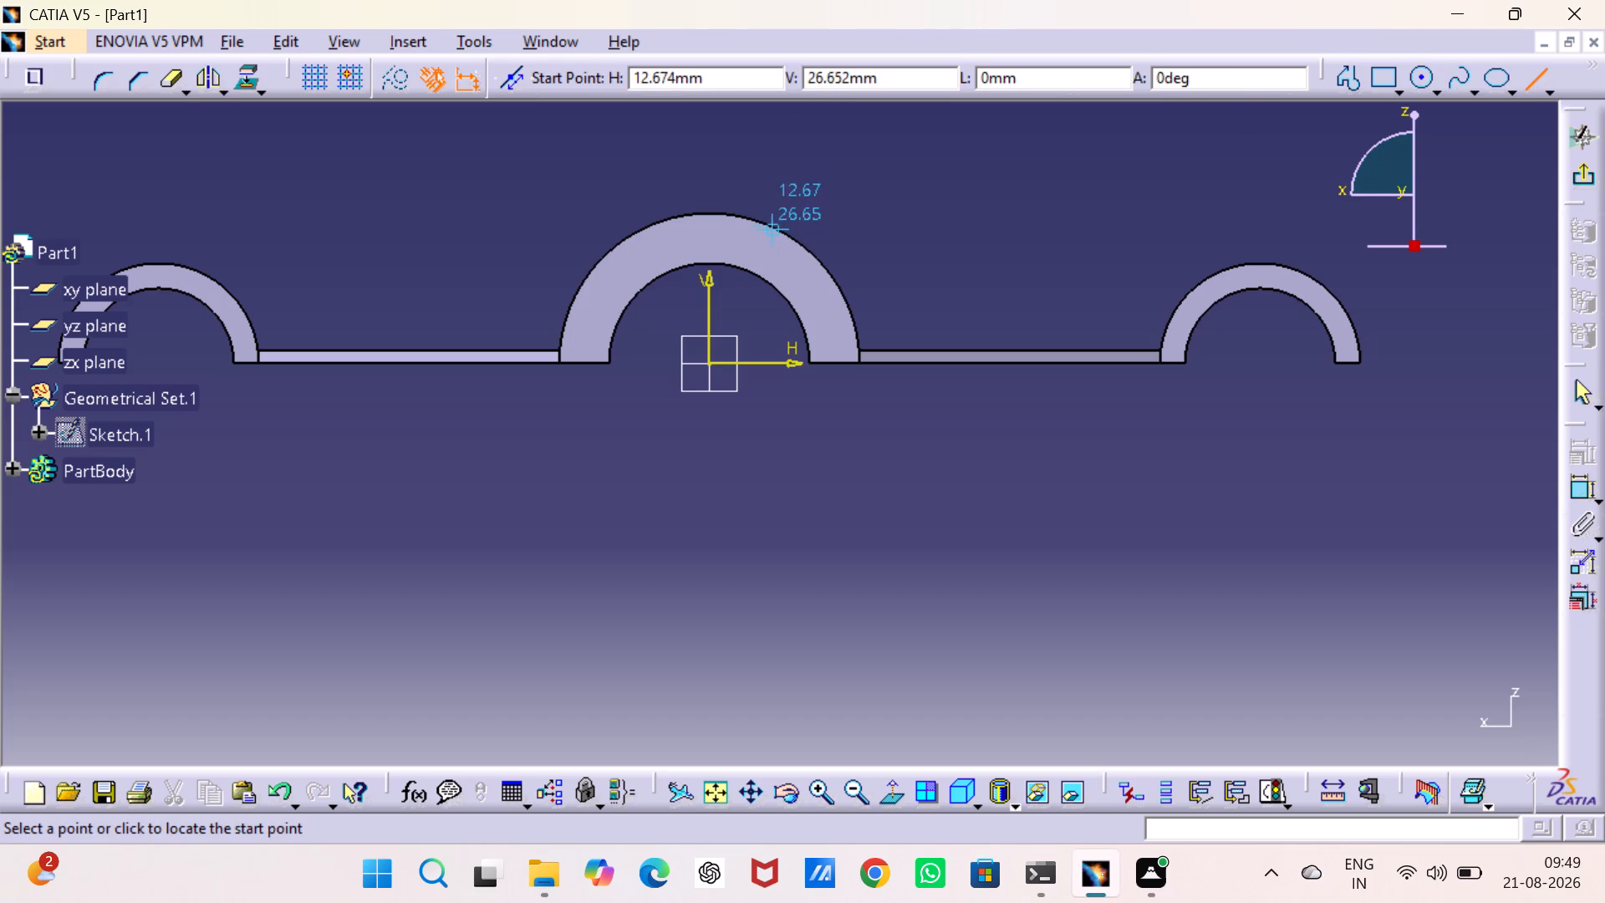
pyautogui.click(767, 221)
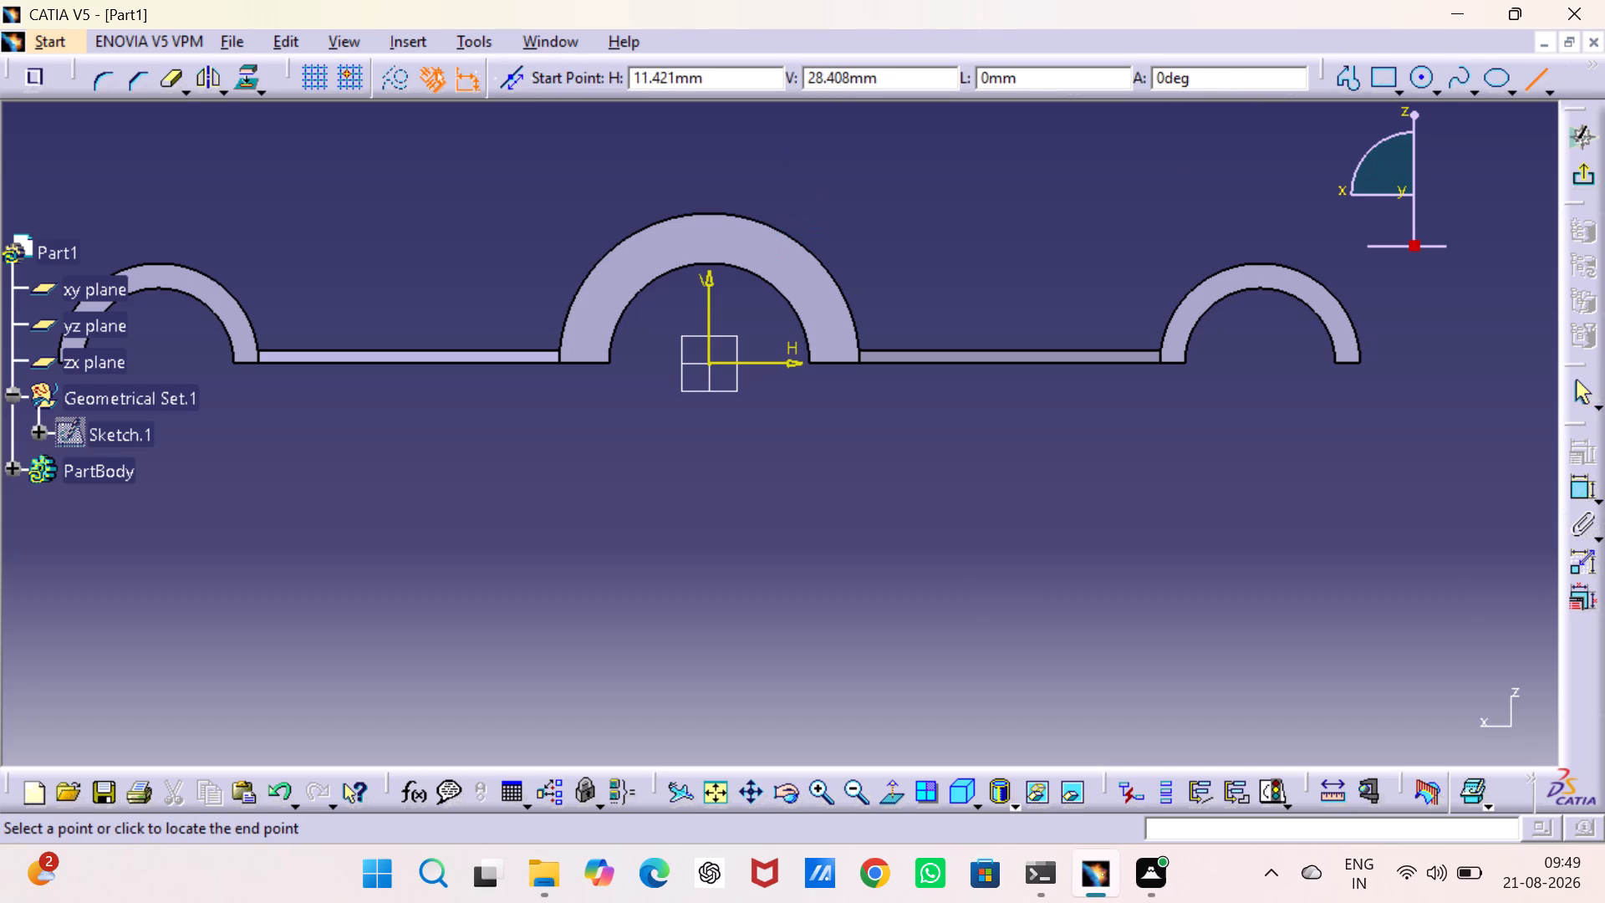
pyautogui.click(1215, 265)
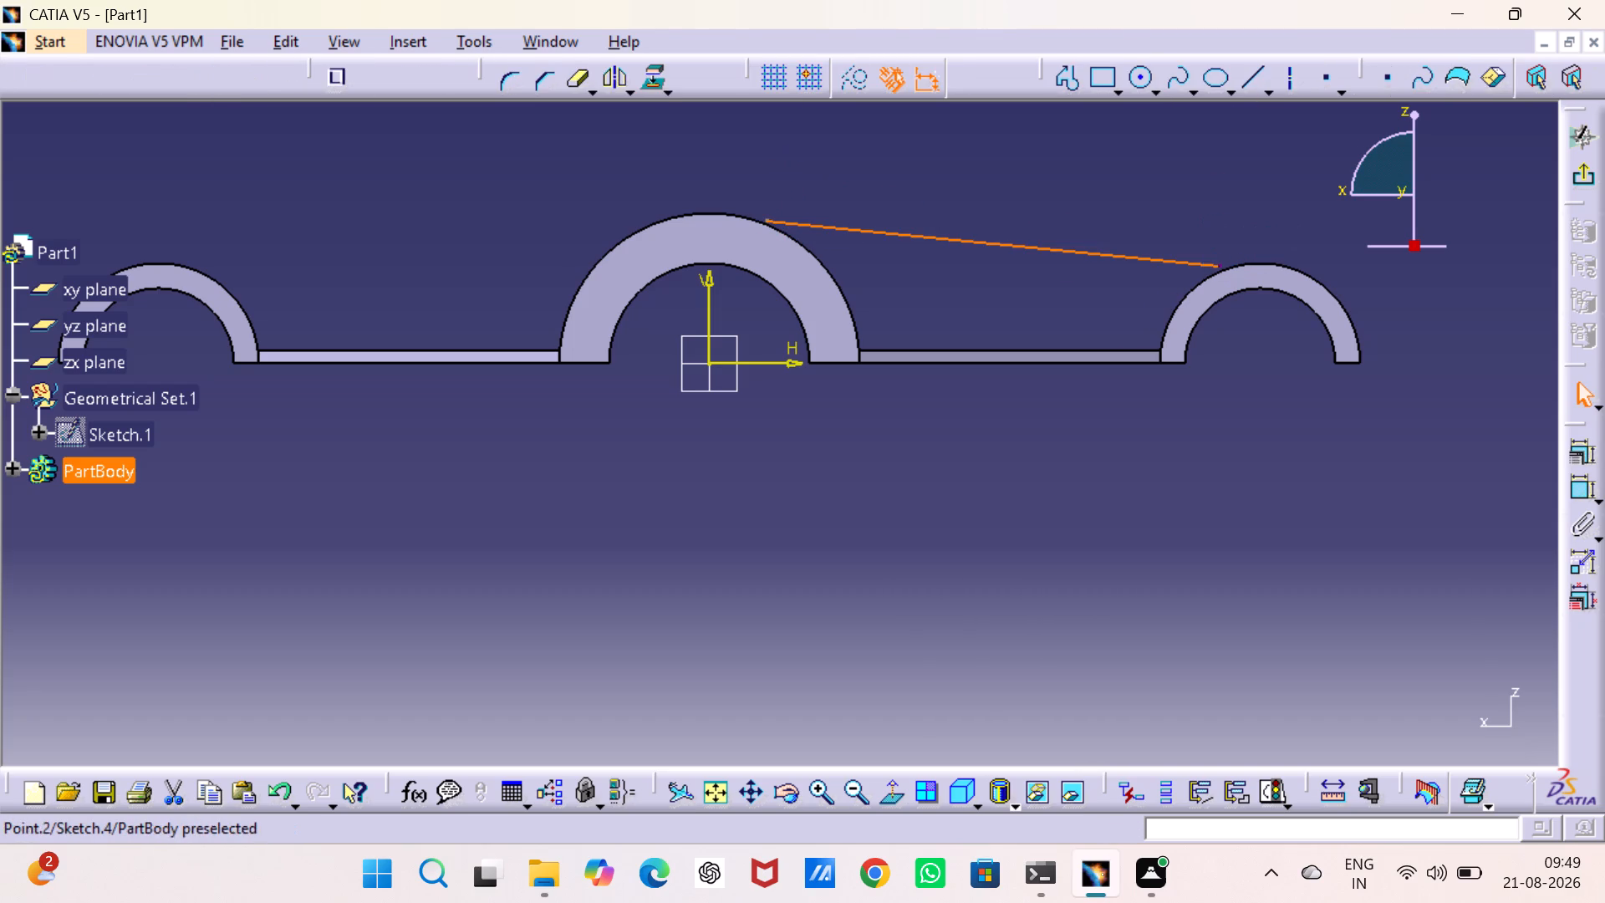
pyautogui.press('Escape')
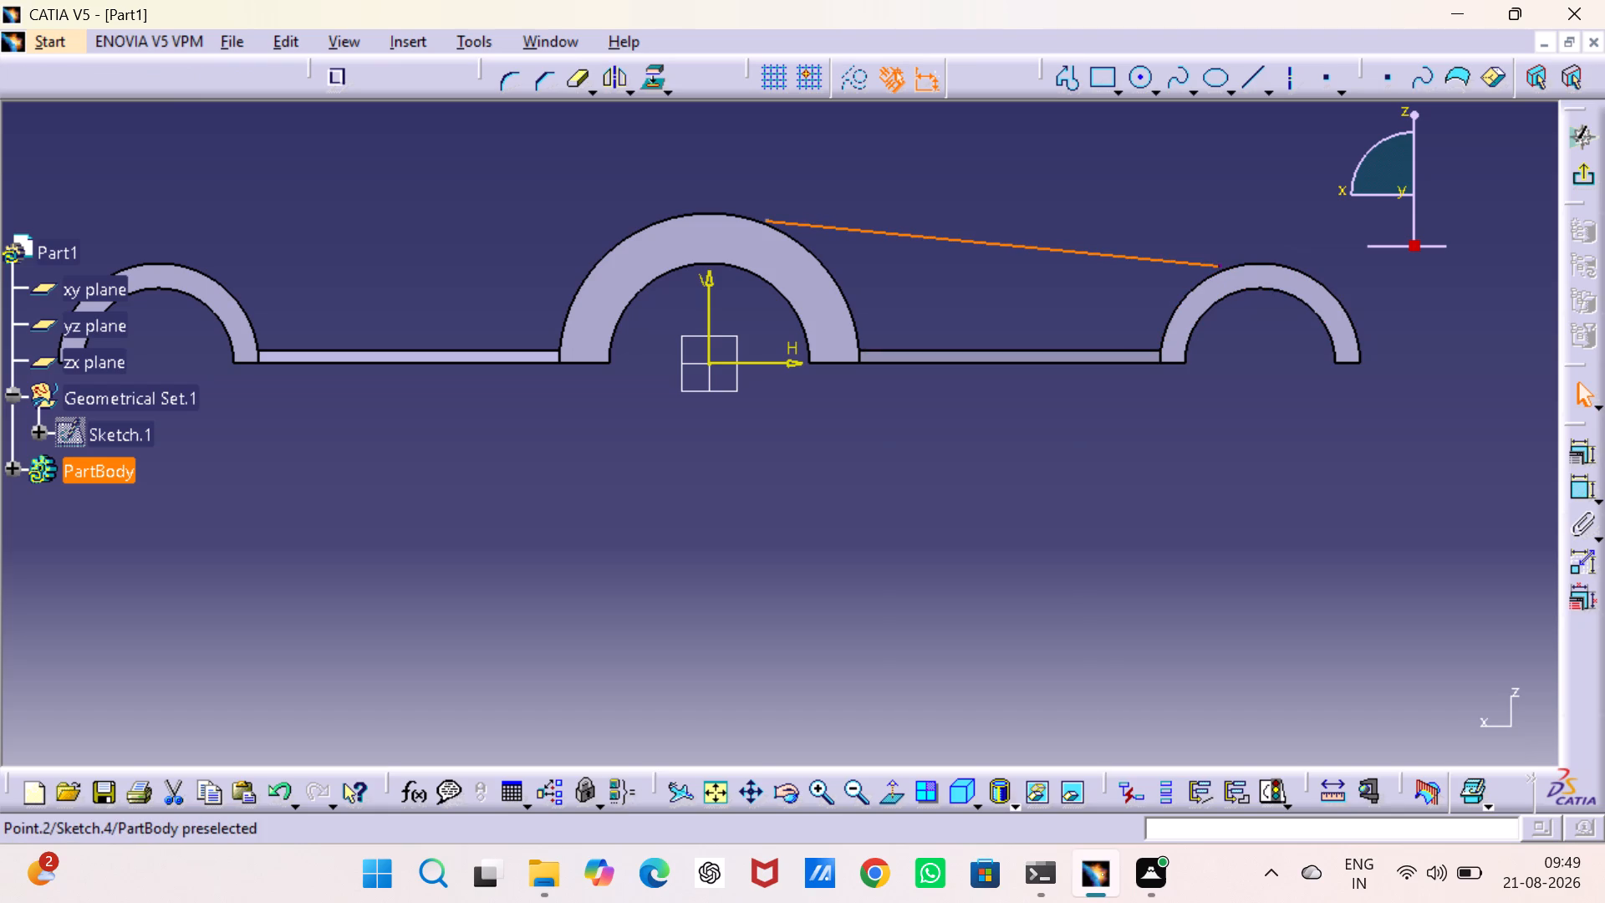
# Make the line's positive-H endpoint coincident with the small half-ring's outer arc.
pyautogui.click(1220, 264)
pyautogui.keyDown('ctrl'); pyautogui.click(1251, 258); pyautogui.keyUp('ctrl')
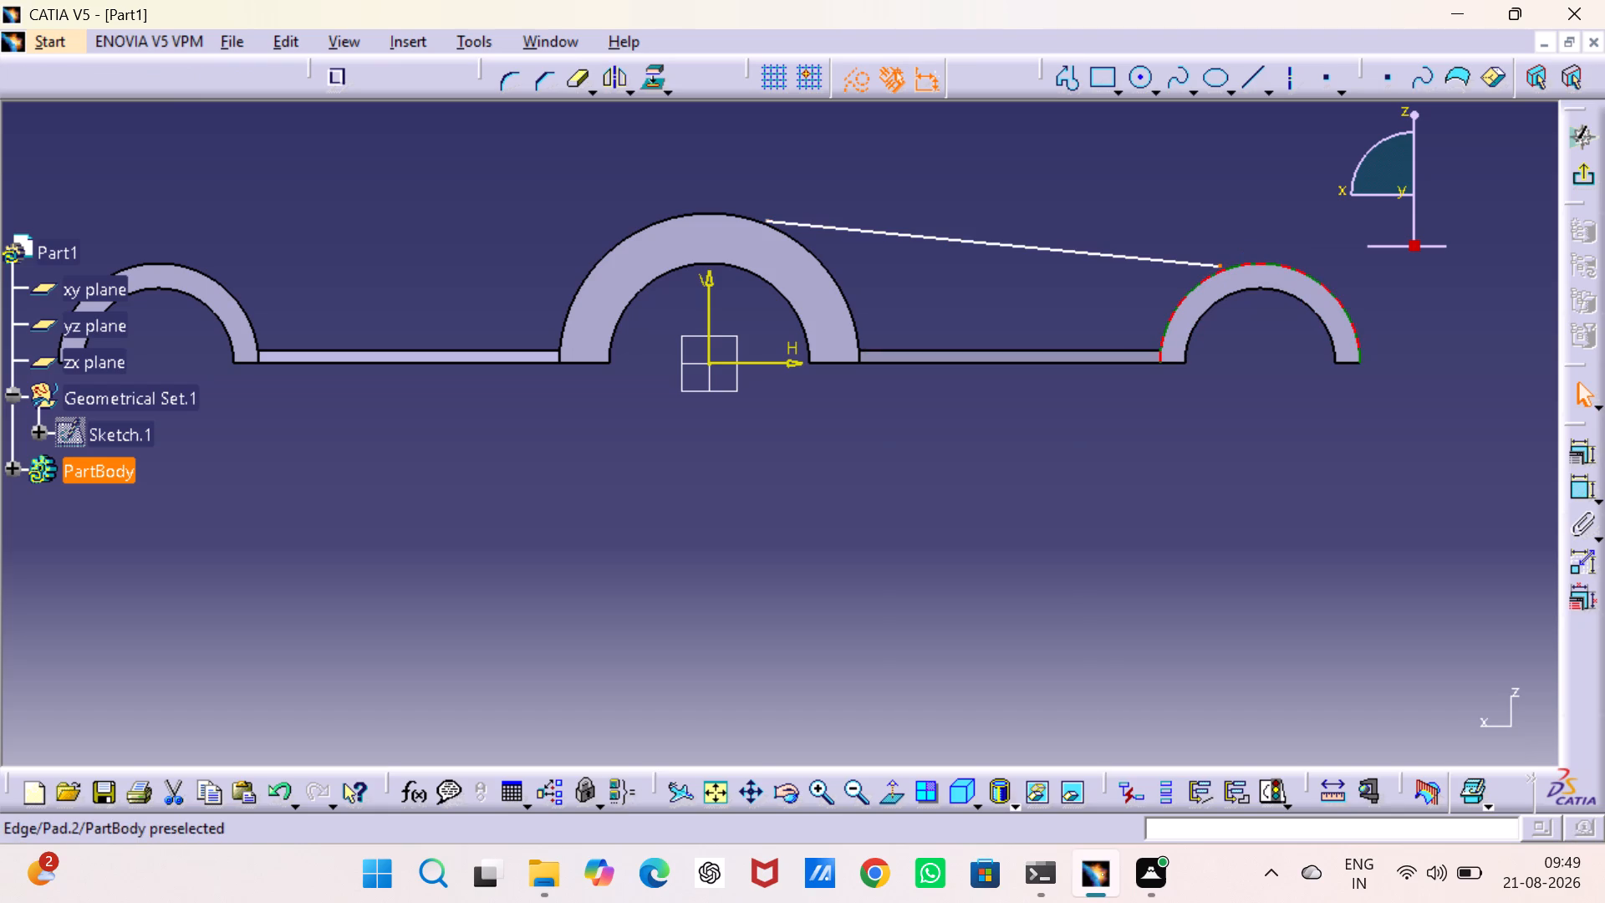
pyautogui.click(1572, 451)
pyautogui.click(1461, 483)
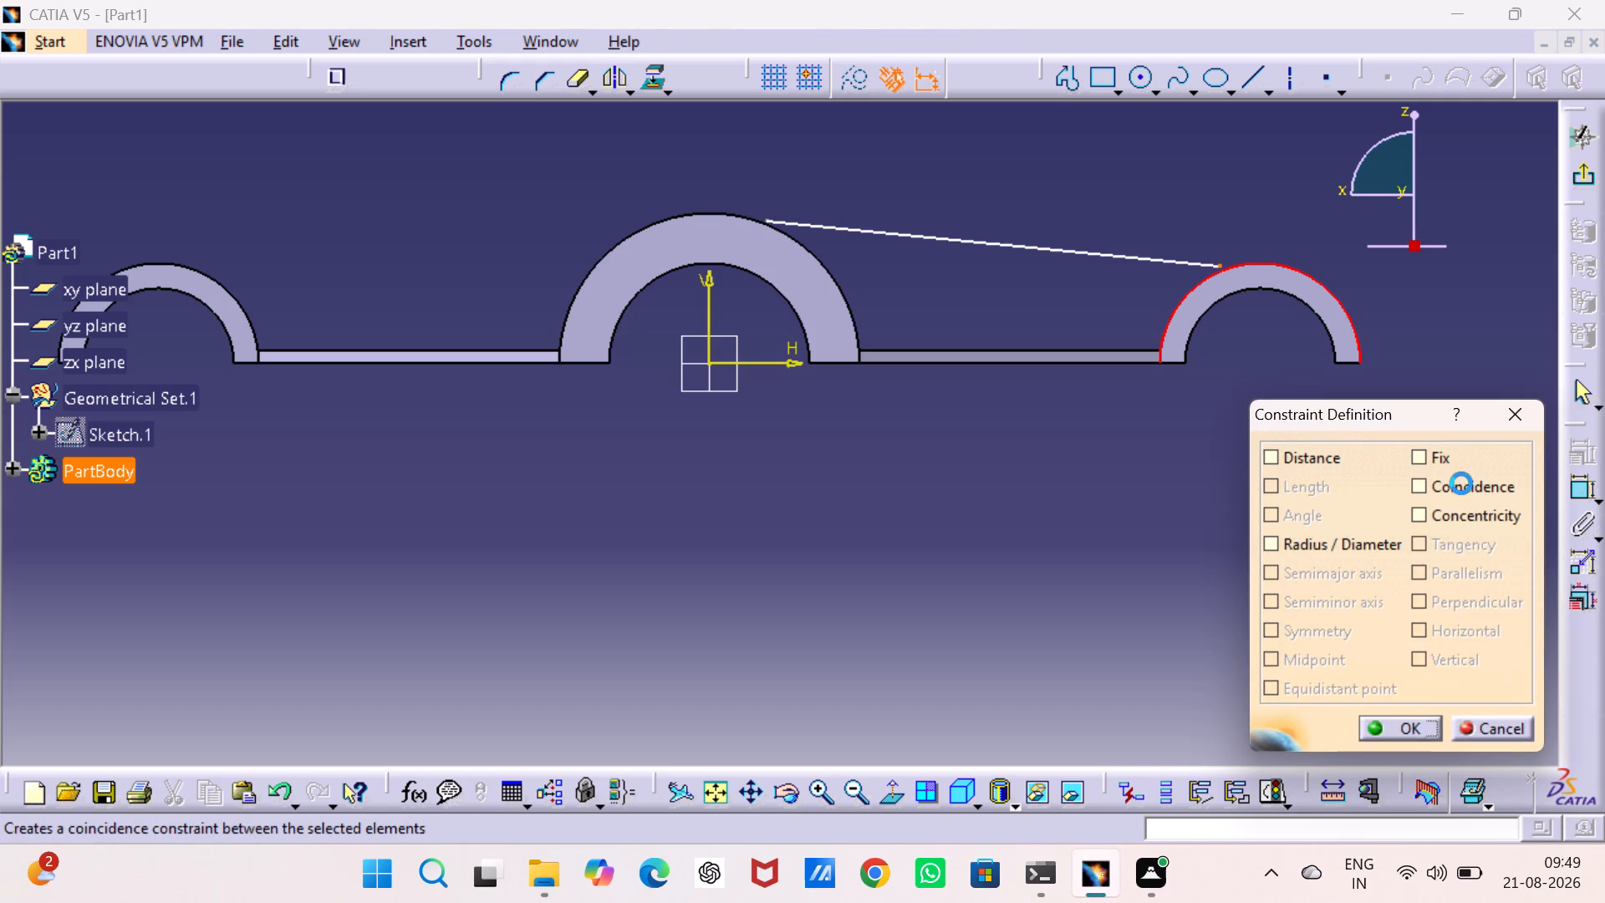
pyautogui.click(1401, 731)
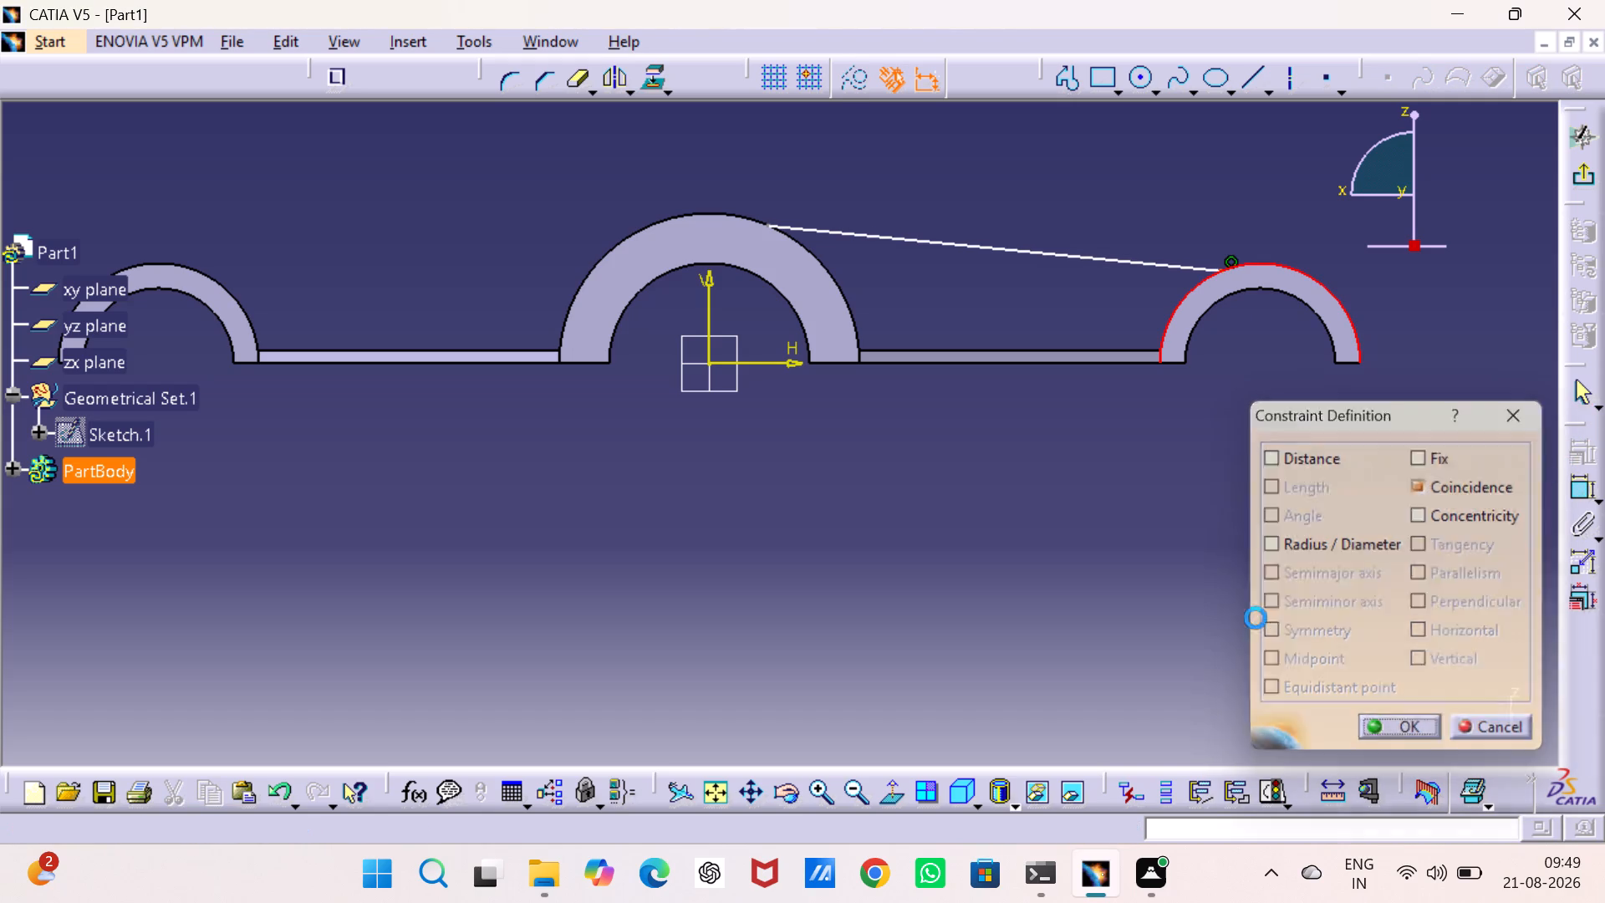
pyautogui.click(1247, 606)
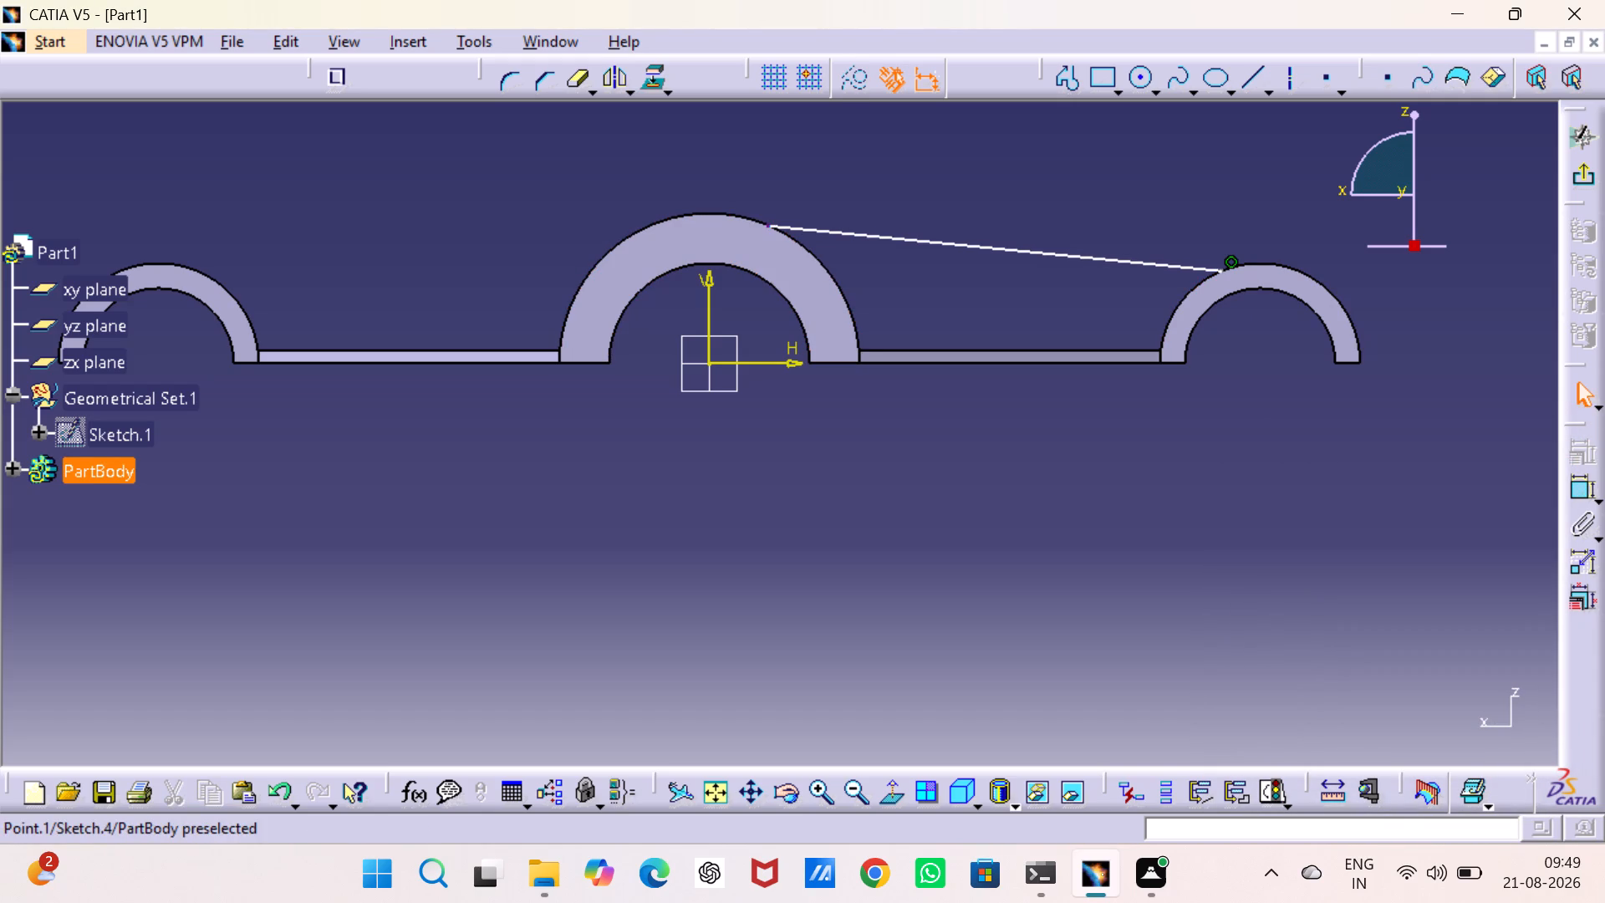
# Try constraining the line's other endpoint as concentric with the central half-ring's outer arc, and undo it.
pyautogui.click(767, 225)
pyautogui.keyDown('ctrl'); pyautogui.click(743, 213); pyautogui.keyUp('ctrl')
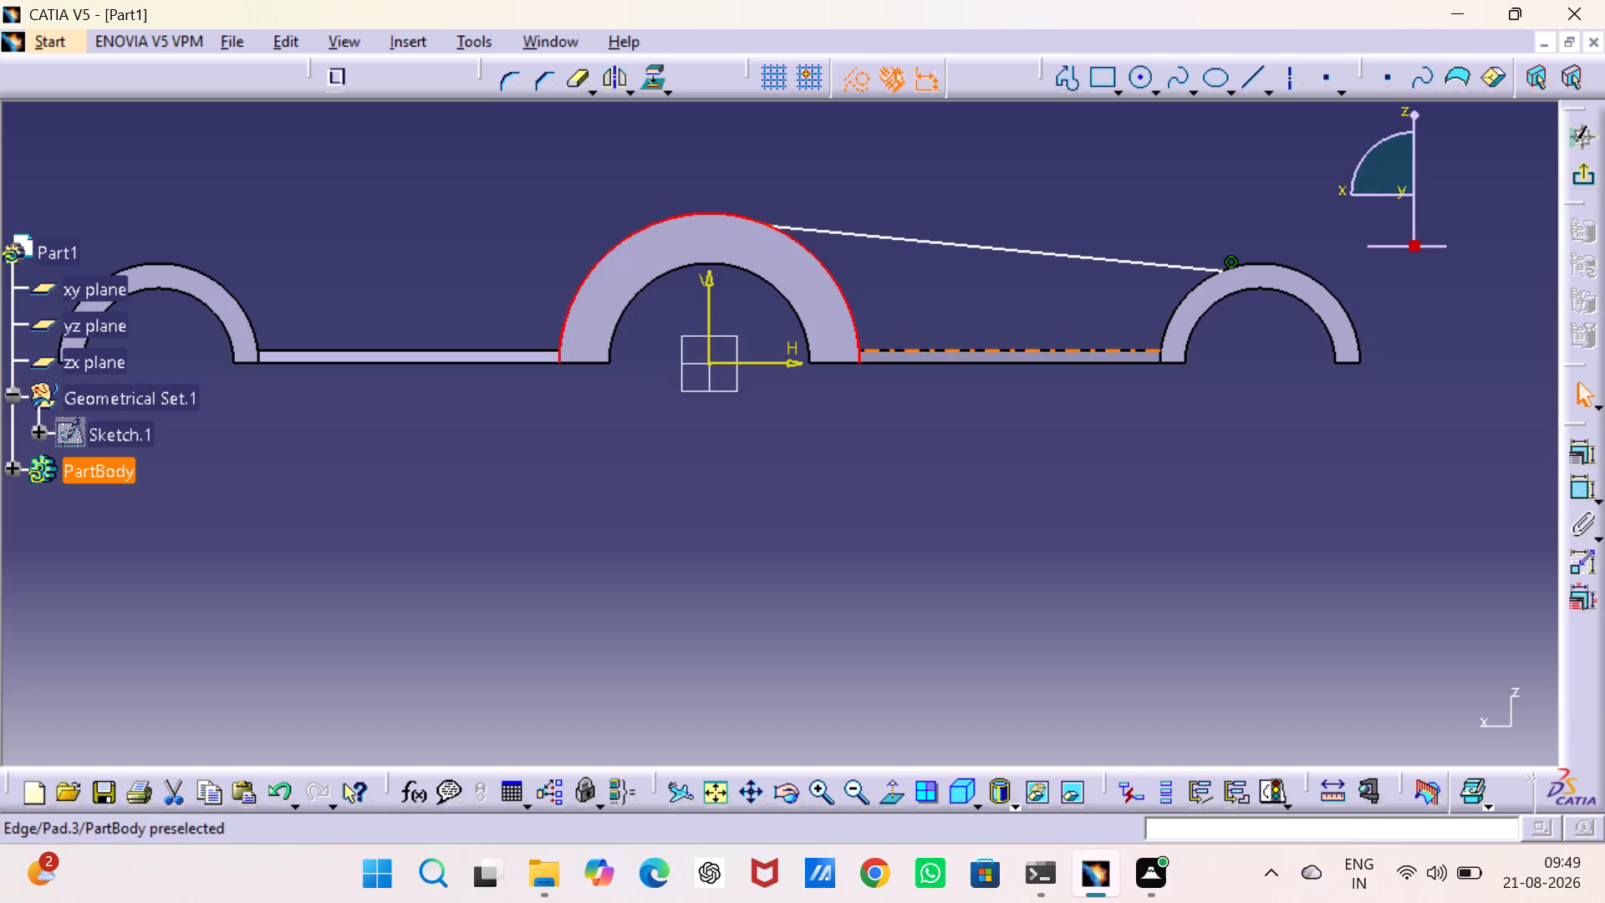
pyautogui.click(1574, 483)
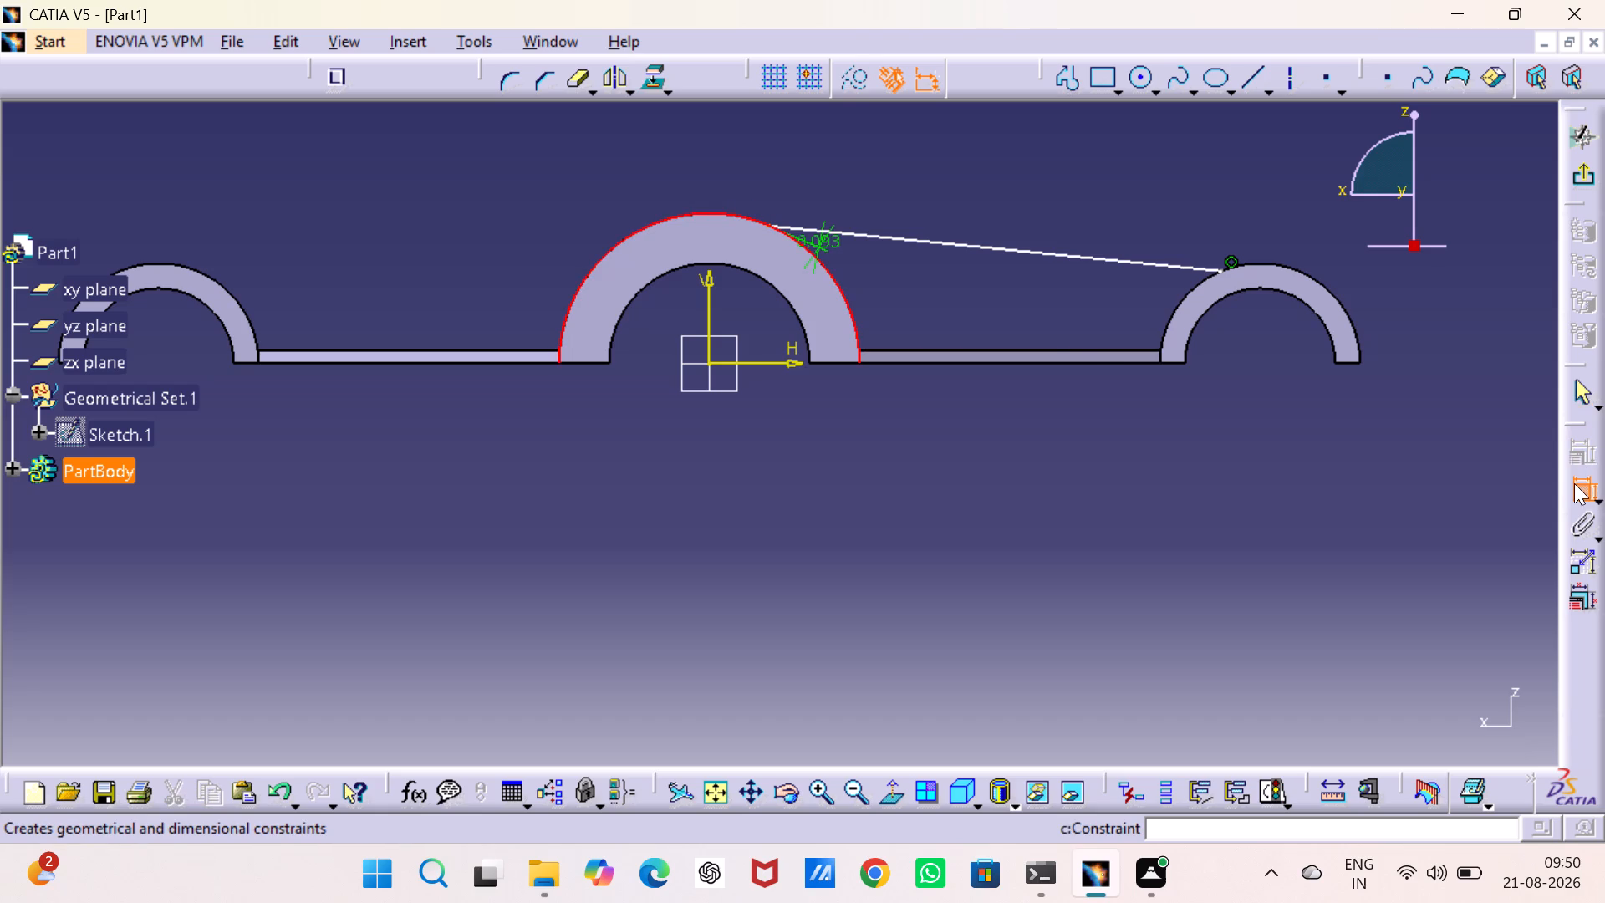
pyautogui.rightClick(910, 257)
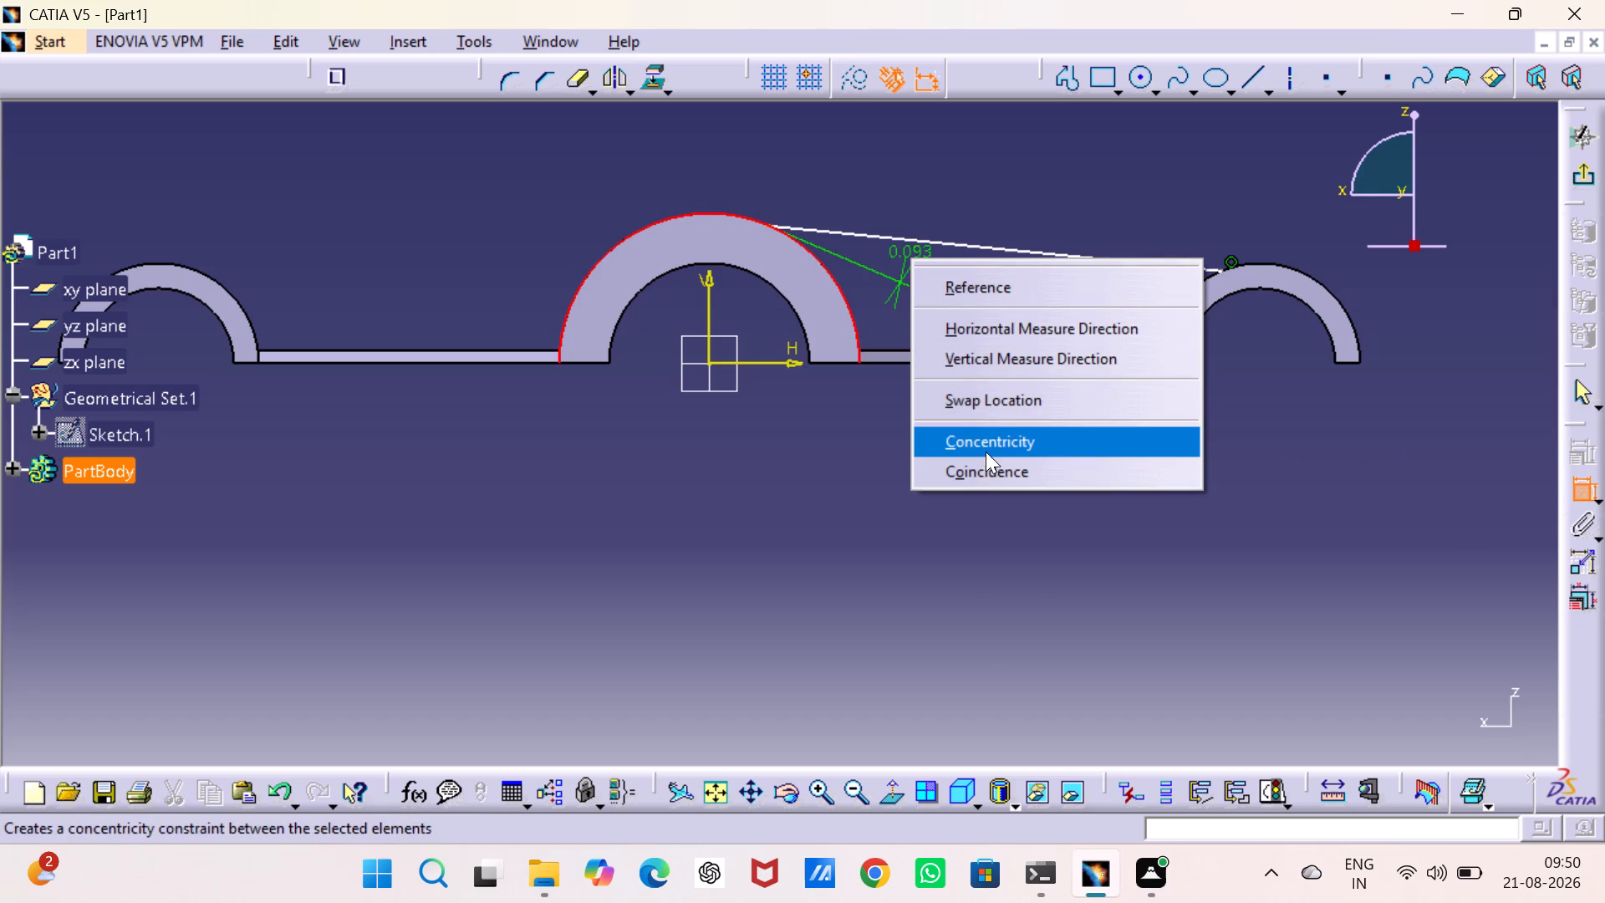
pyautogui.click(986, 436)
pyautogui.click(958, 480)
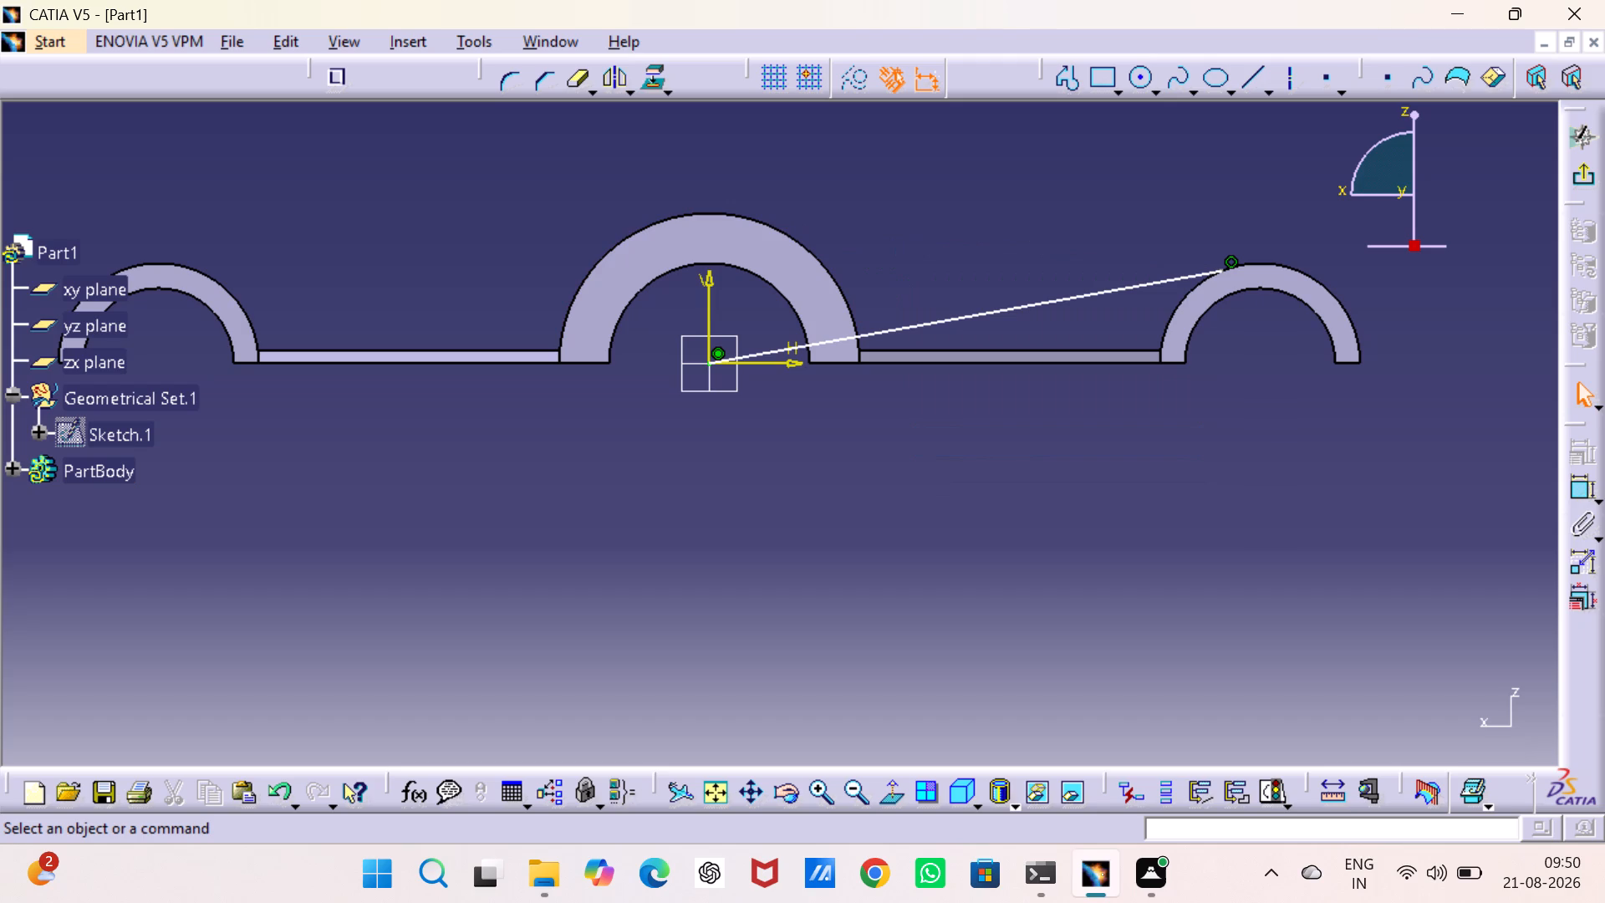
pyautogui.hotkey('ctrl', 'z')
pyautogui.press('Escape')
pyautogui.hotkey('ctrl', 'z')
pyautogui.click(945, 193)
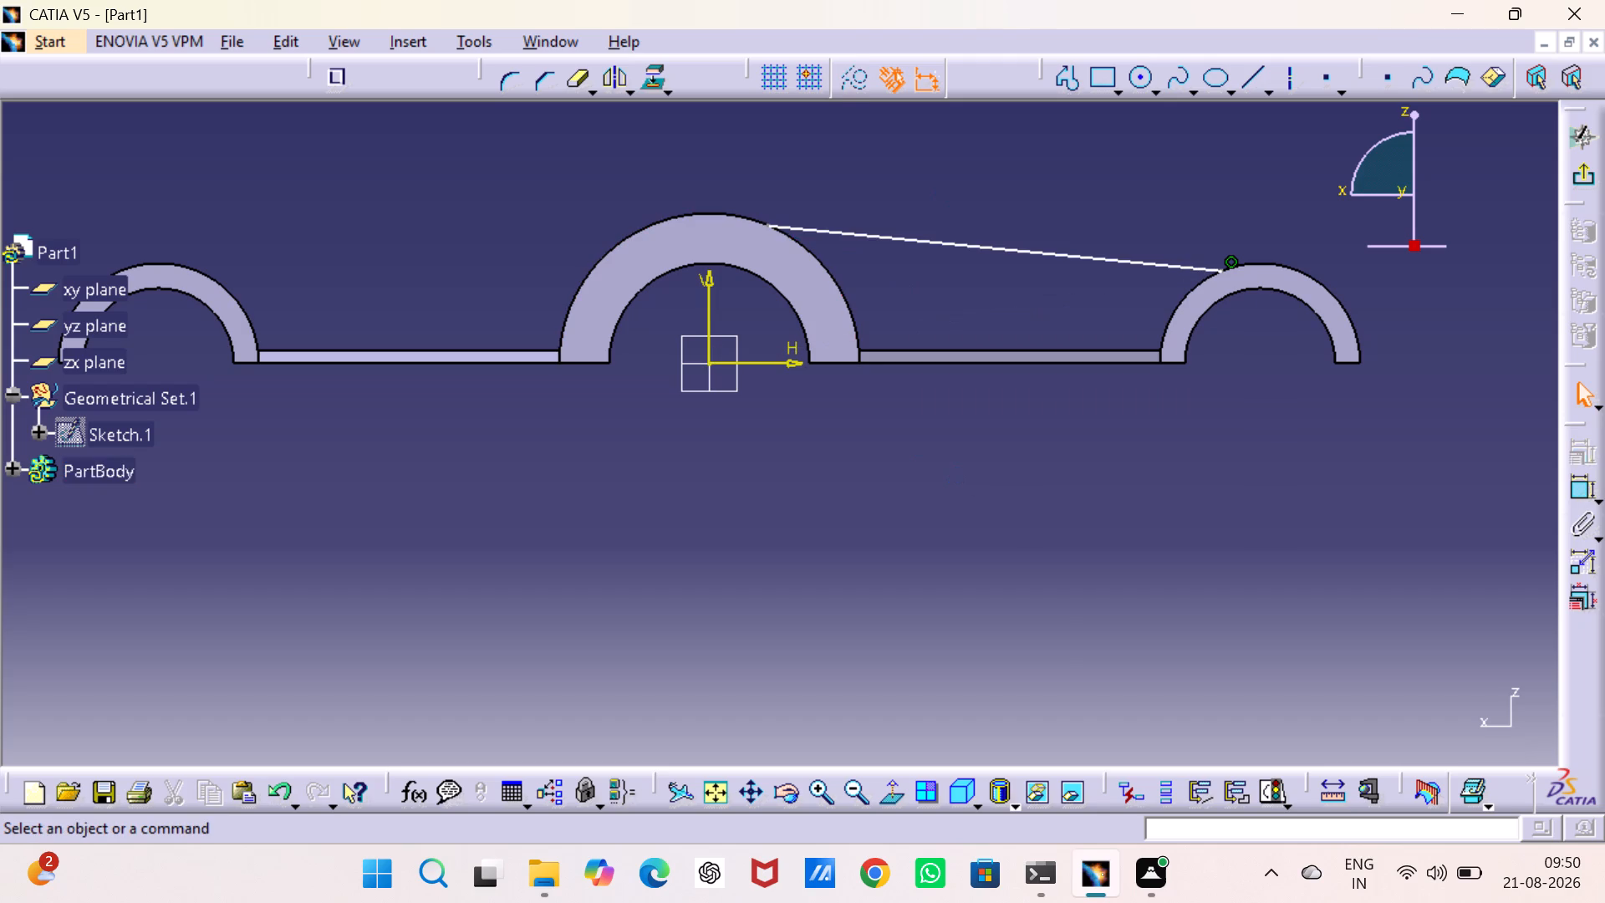
# Make the line tangent to the central half-ring's outer arc.
pyautogui.click(808, 226)
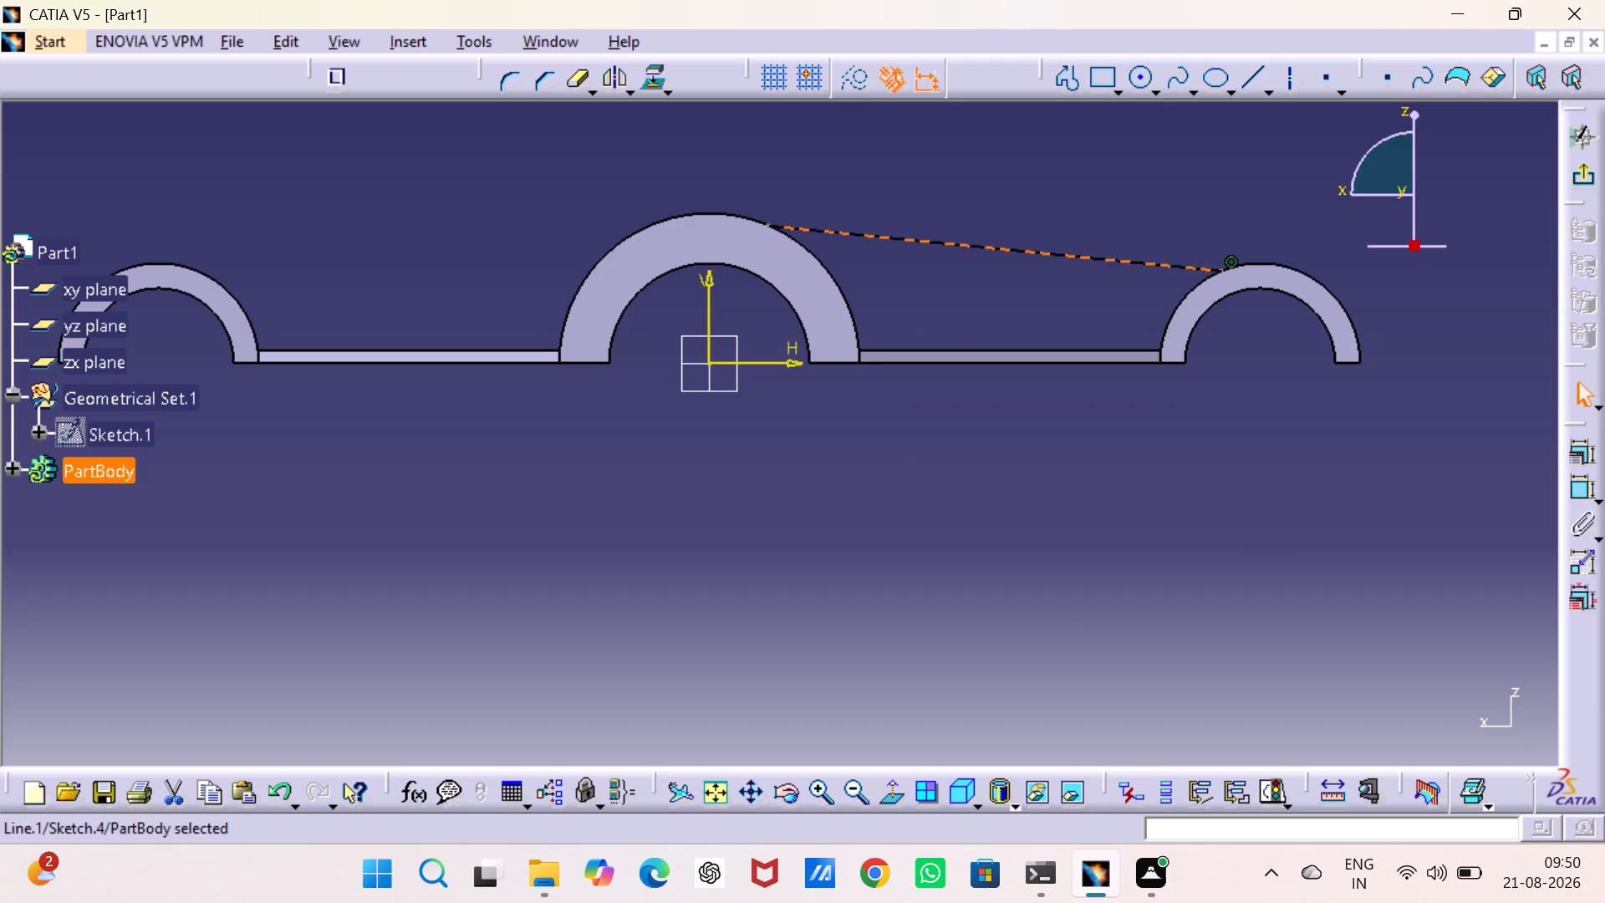
pyautogui.keyDown('ctrl'); pyautogui.click(805, 253); pyautogui.keyUp('ctrl')
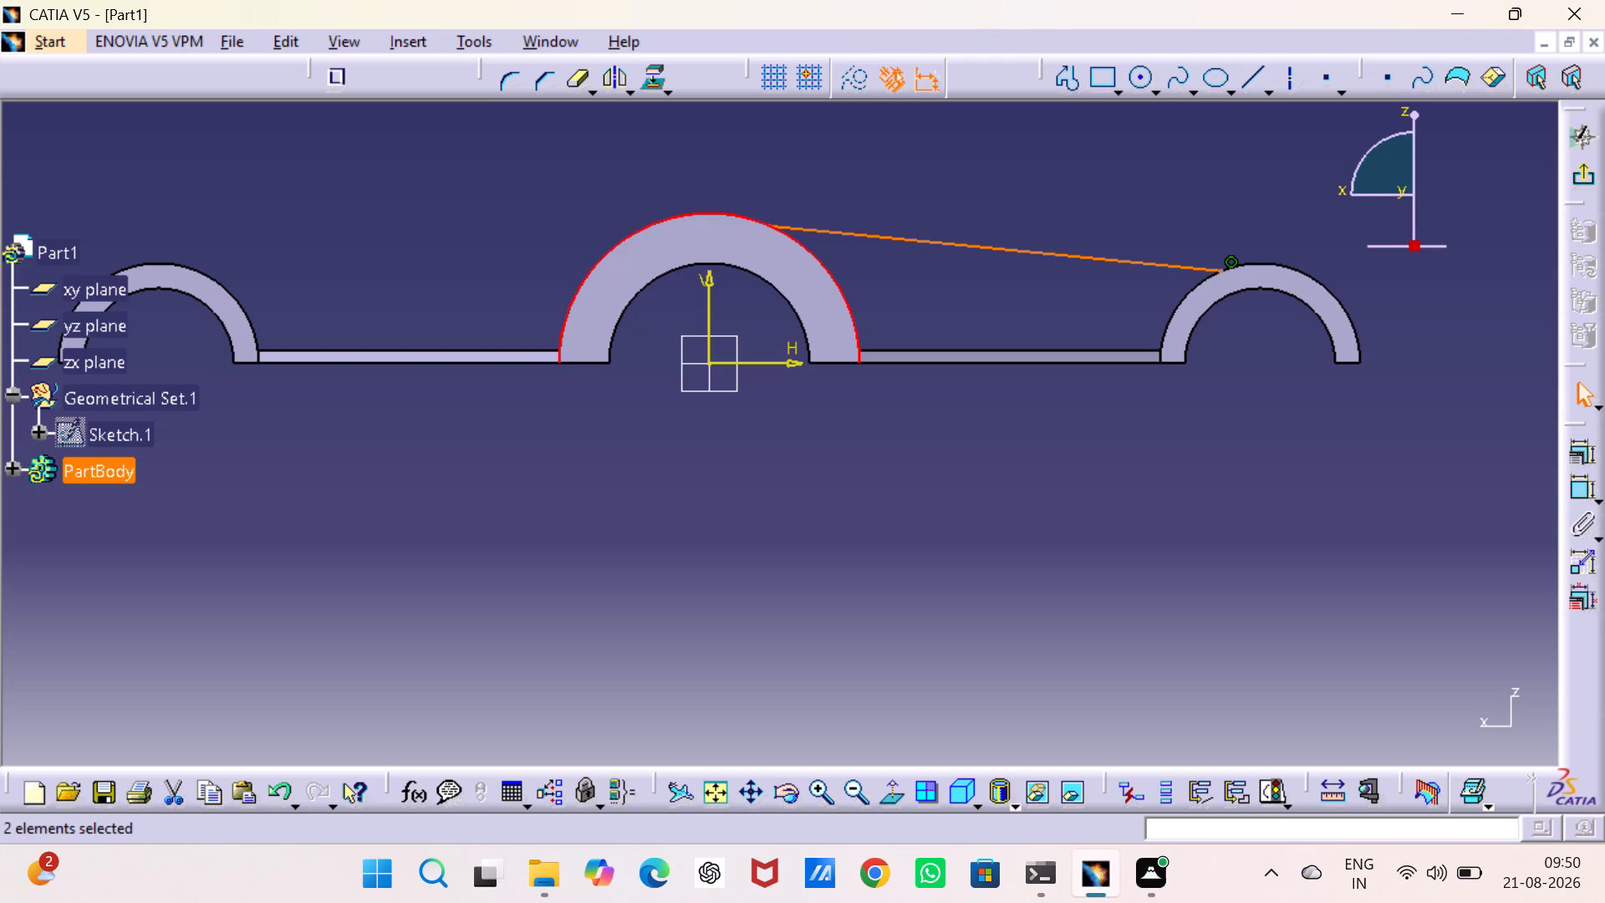
pyautogui.click(1572, 450)
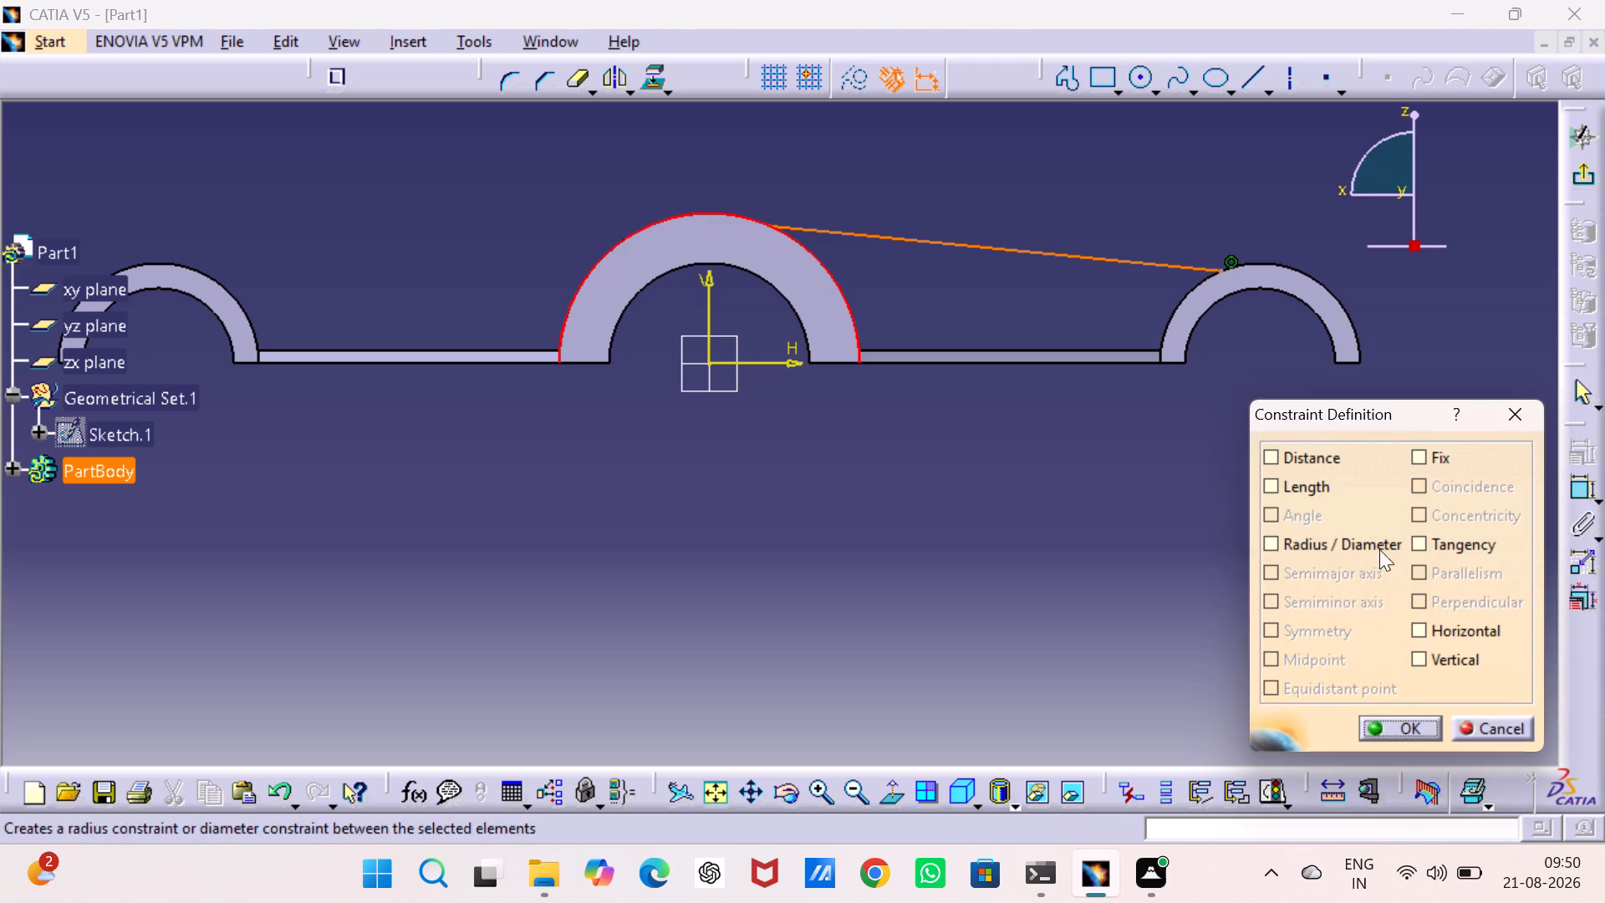
pyautogui.click(1419, 544)
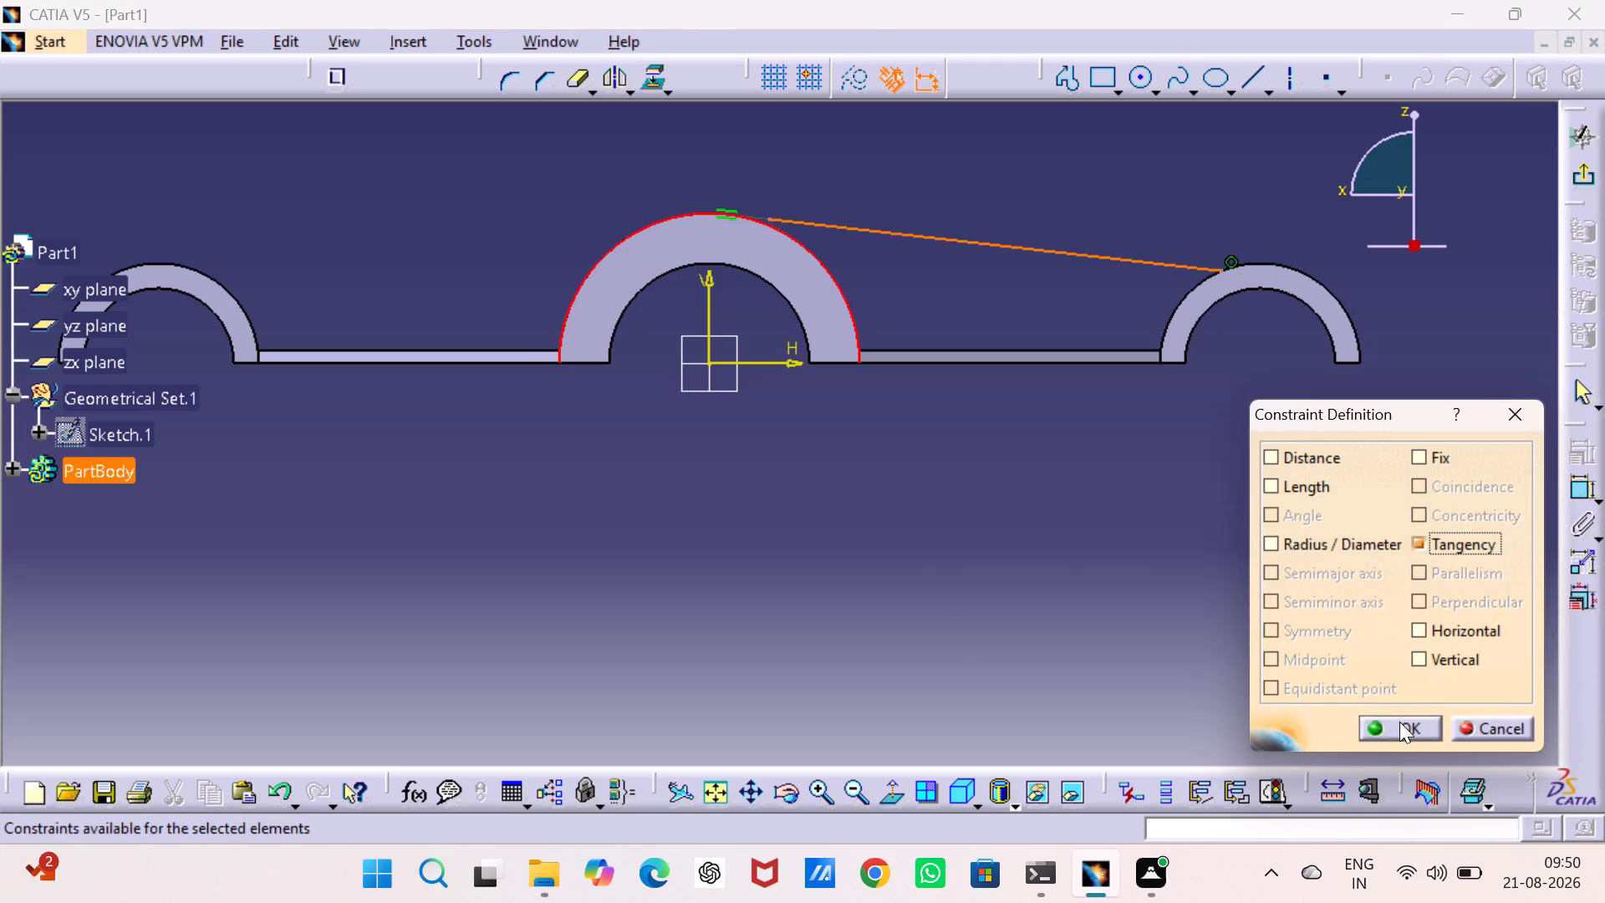
pyautogui.click(1401, 724)
pyautogui.click(1230, 594)
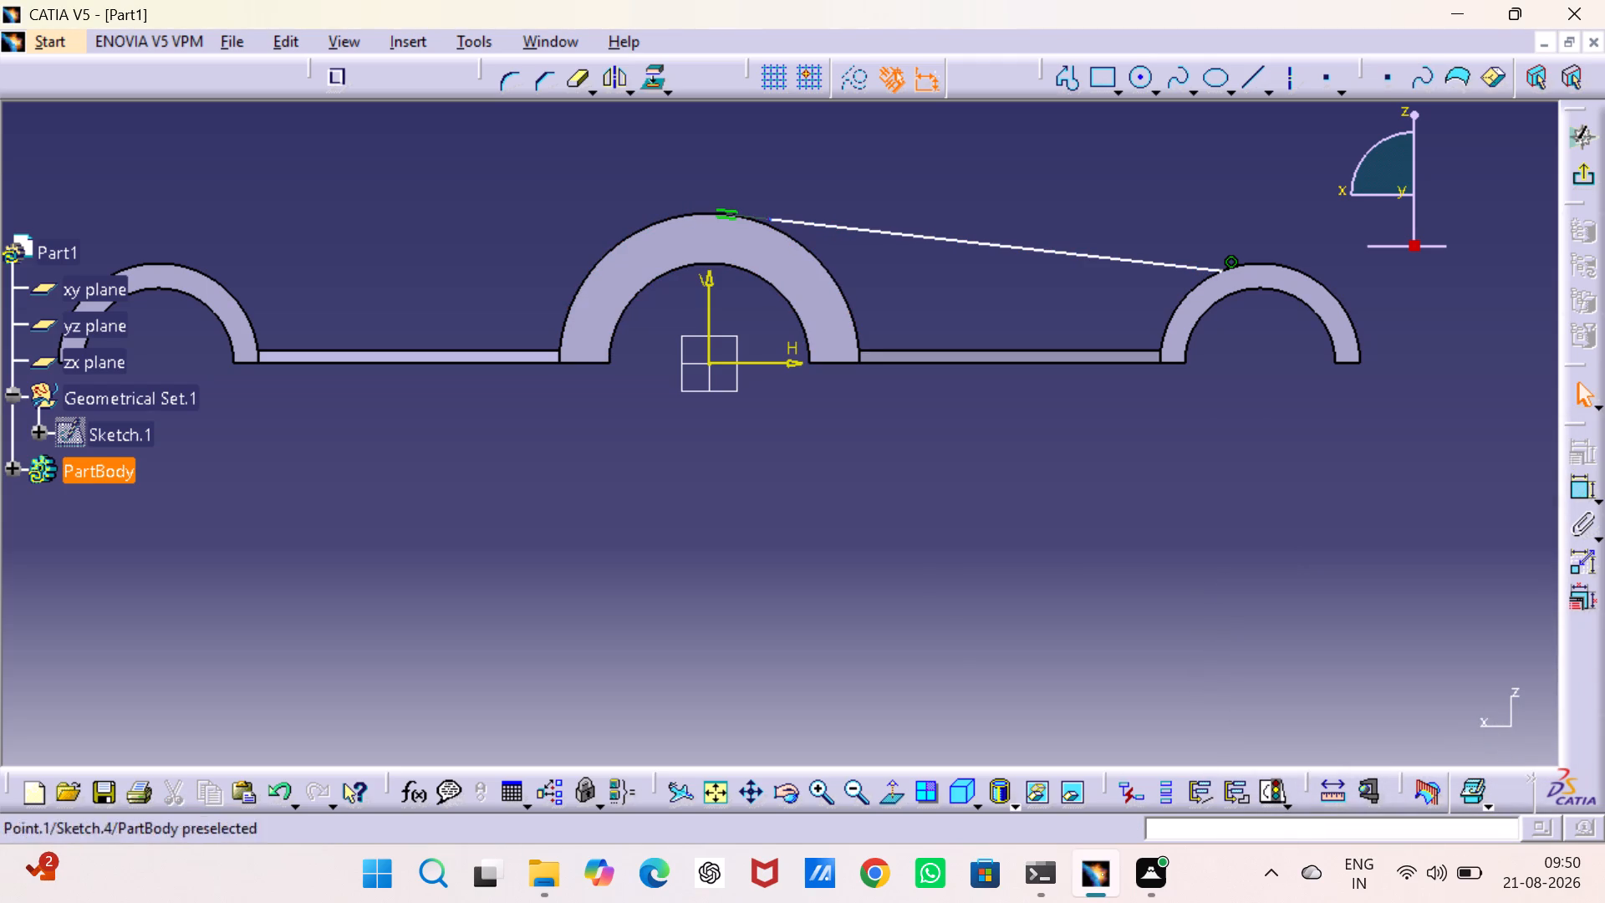
# Reposition the line's central endpoint and make the line tangent to the positive-H small half-ring's outer arc.
pyautogui.moveTo(768, 219); pyautogui.dragTo(687, 193)
pyautogui.click(1115, 178)
pyautogui.click(1189, 291)
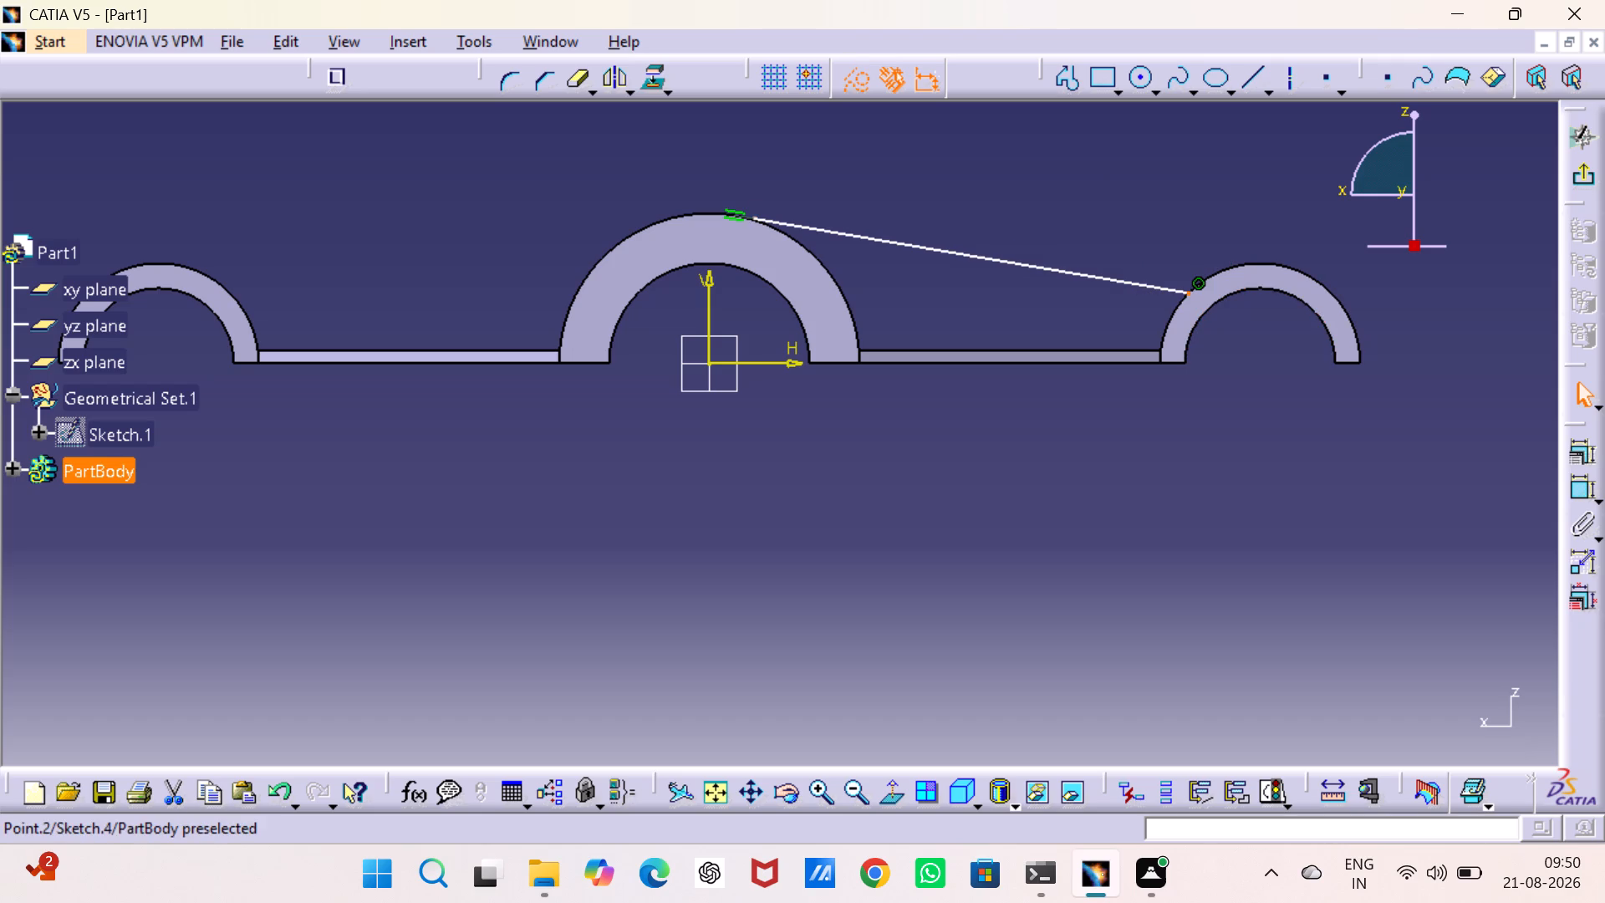
pyautogui.moveTo(1056, 302); pyautogui.dragTo(1064, 293)
pyautogui.keyDown('ctrl'); pyautogui.click(1097, 277); pyautogui.keyUp('ctrl')
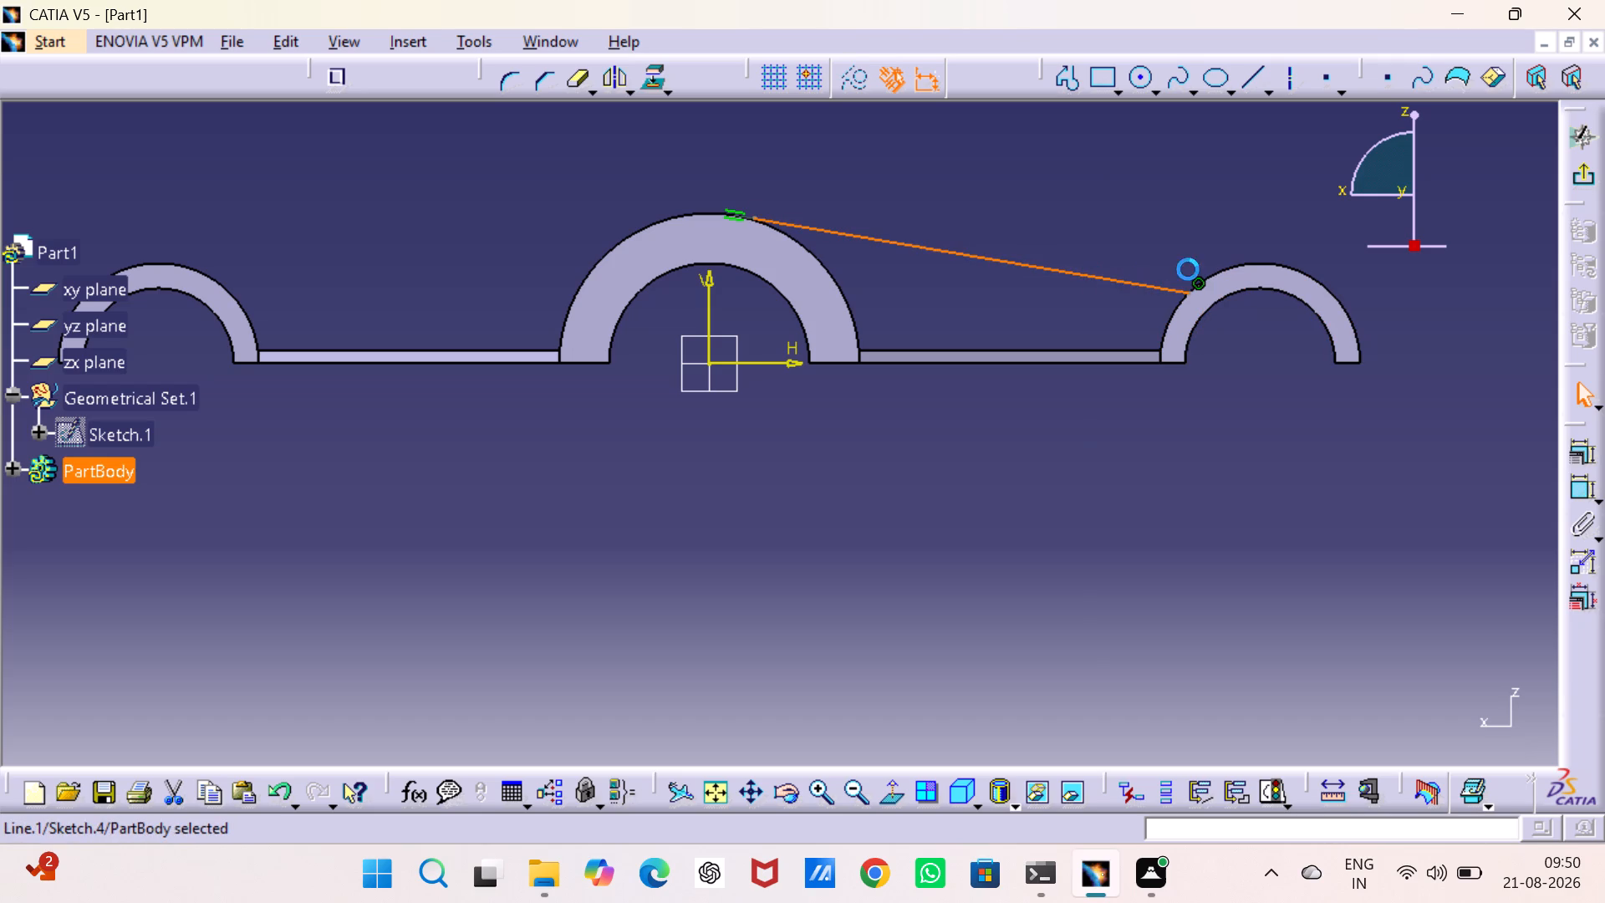
pyautogui.keyDown('ctrl'); pyautogui.click(1255, 258); pyautogui.keyUp('ctrl')
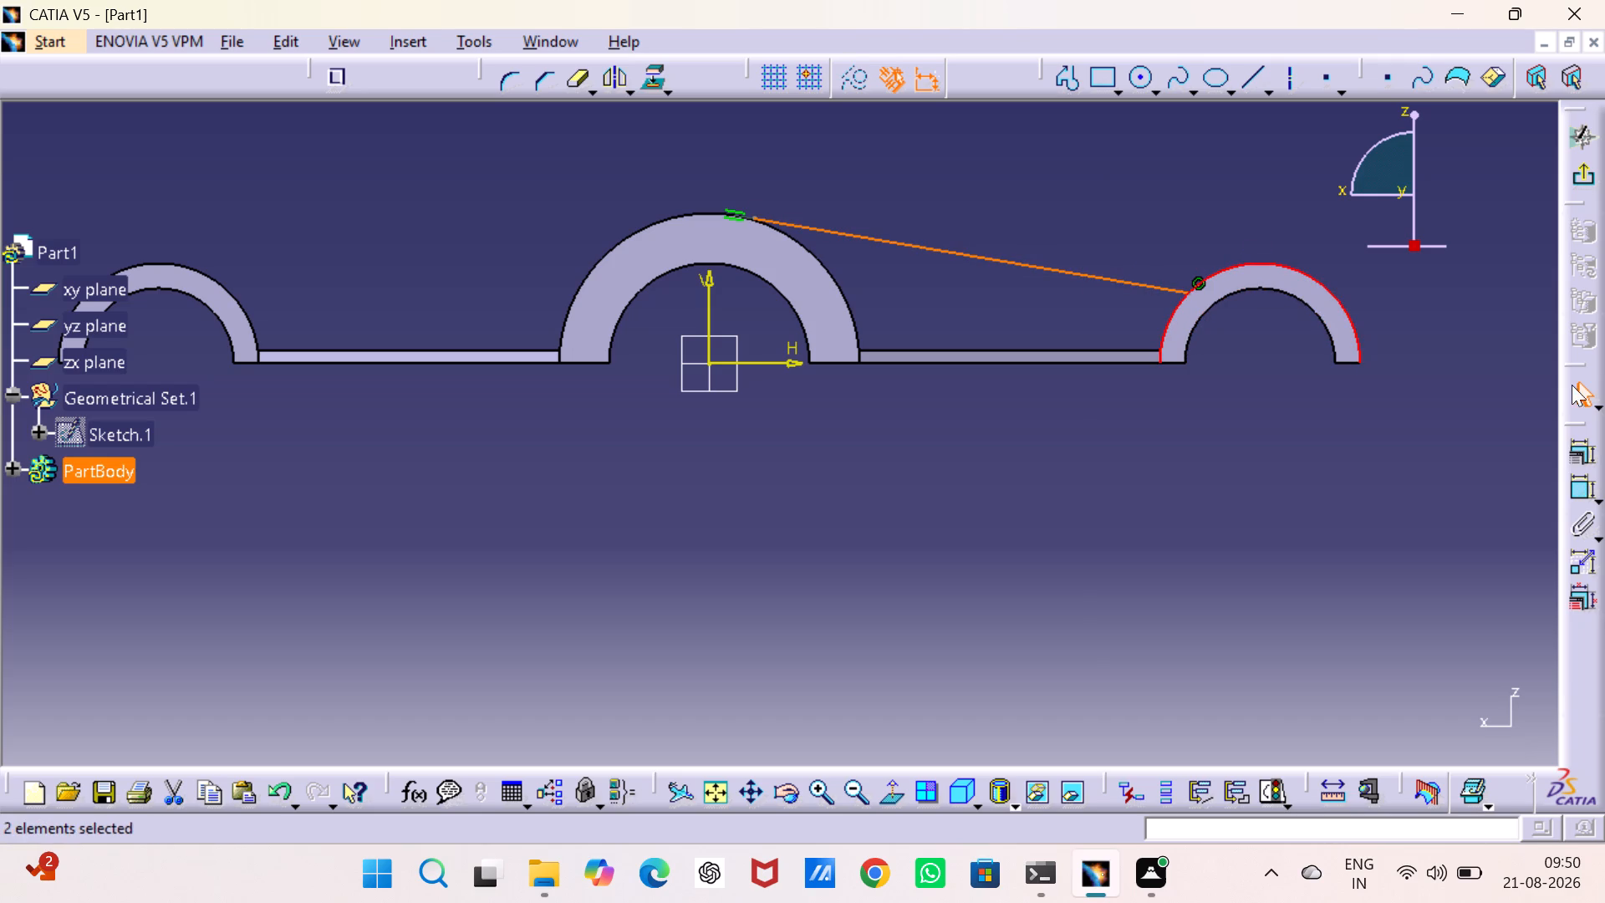
pyautogui.moveTo(1588, 441); pyautogui.dragTo(1580, 437)
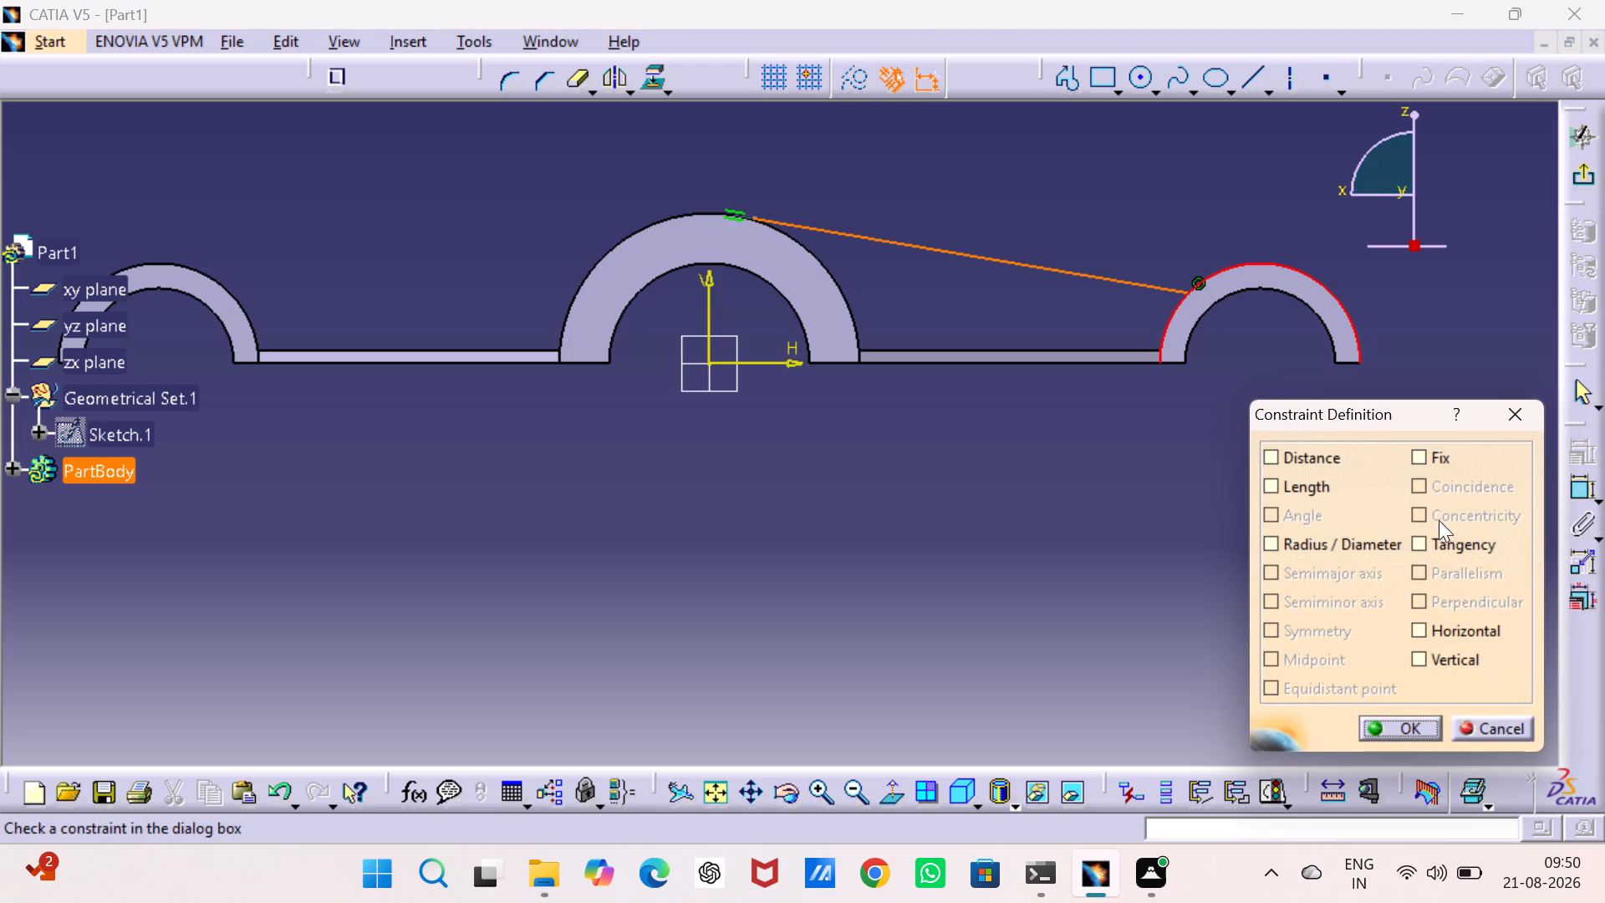
pyautogui.click(1428, 543)
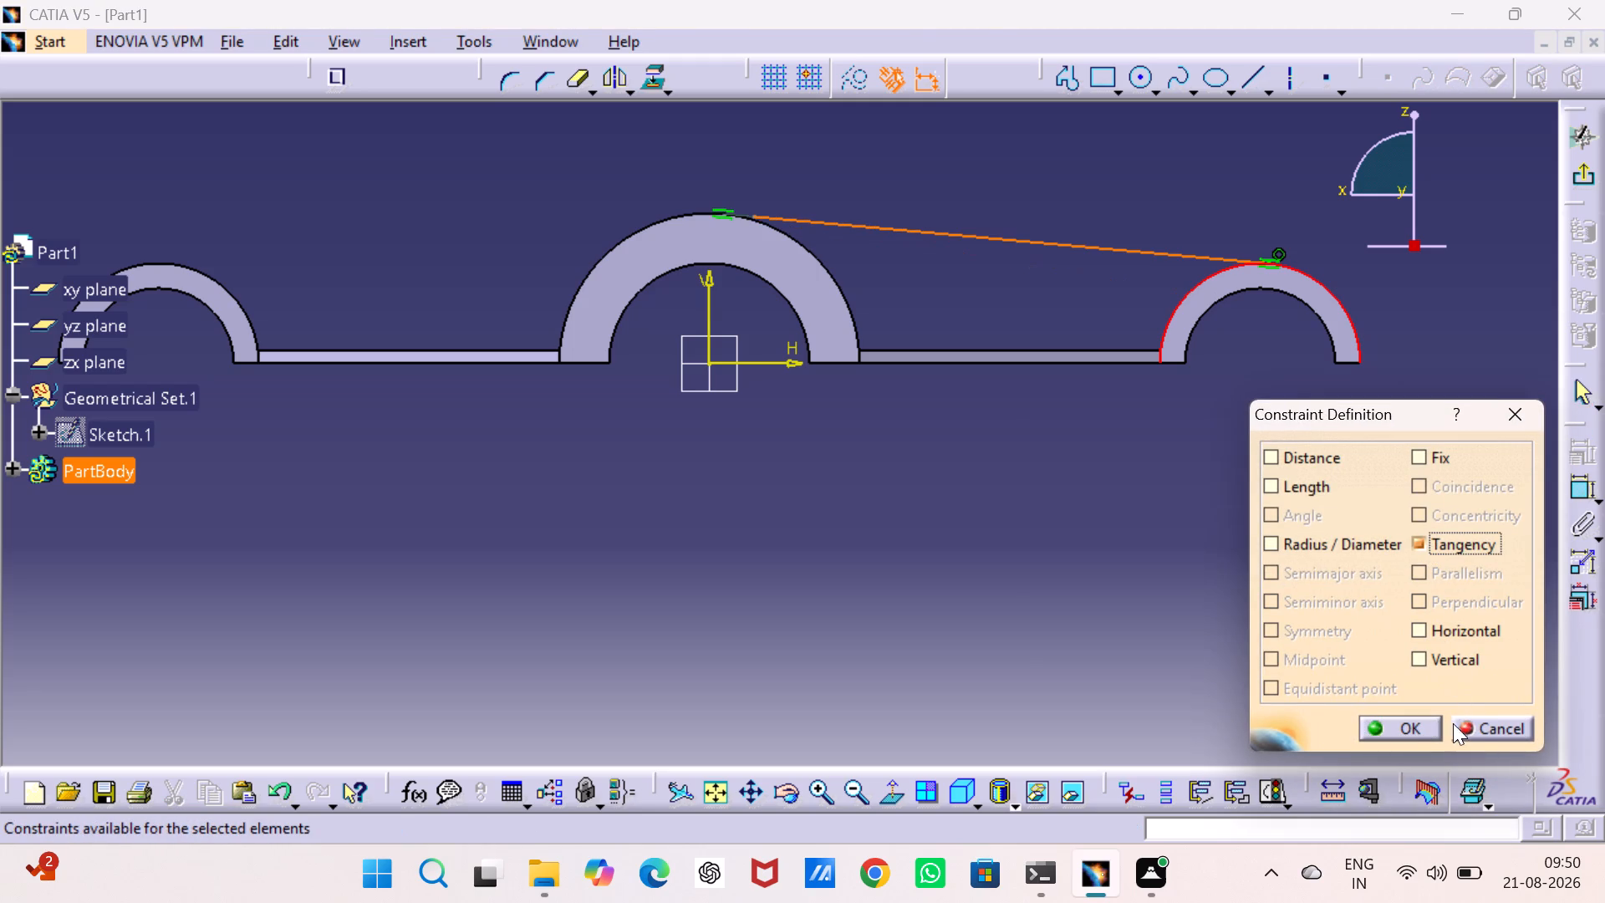
pyautogui.click(1430, 724)
pyautogui.moveTo(1093, 589); pyautogui.dragTo(1075, 566)
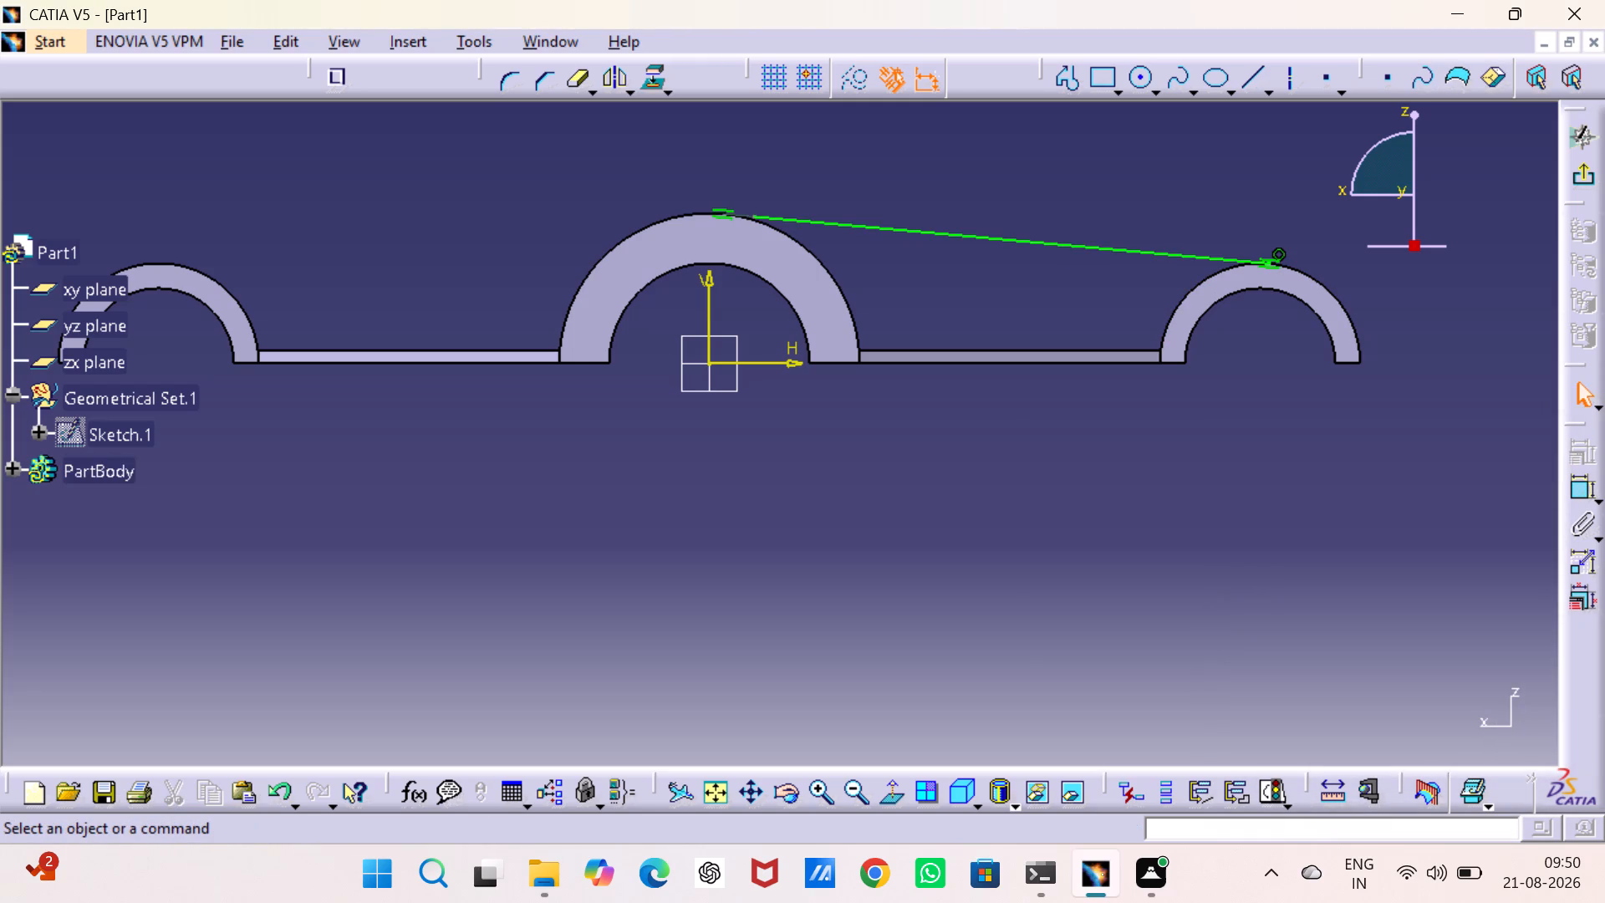
# Extend the tangent line's central endpoint past the tangency point to the negative-H side of the V axis.
pyautogui.moveTo(753, 214); pyautogui.dragTo(747, 213)
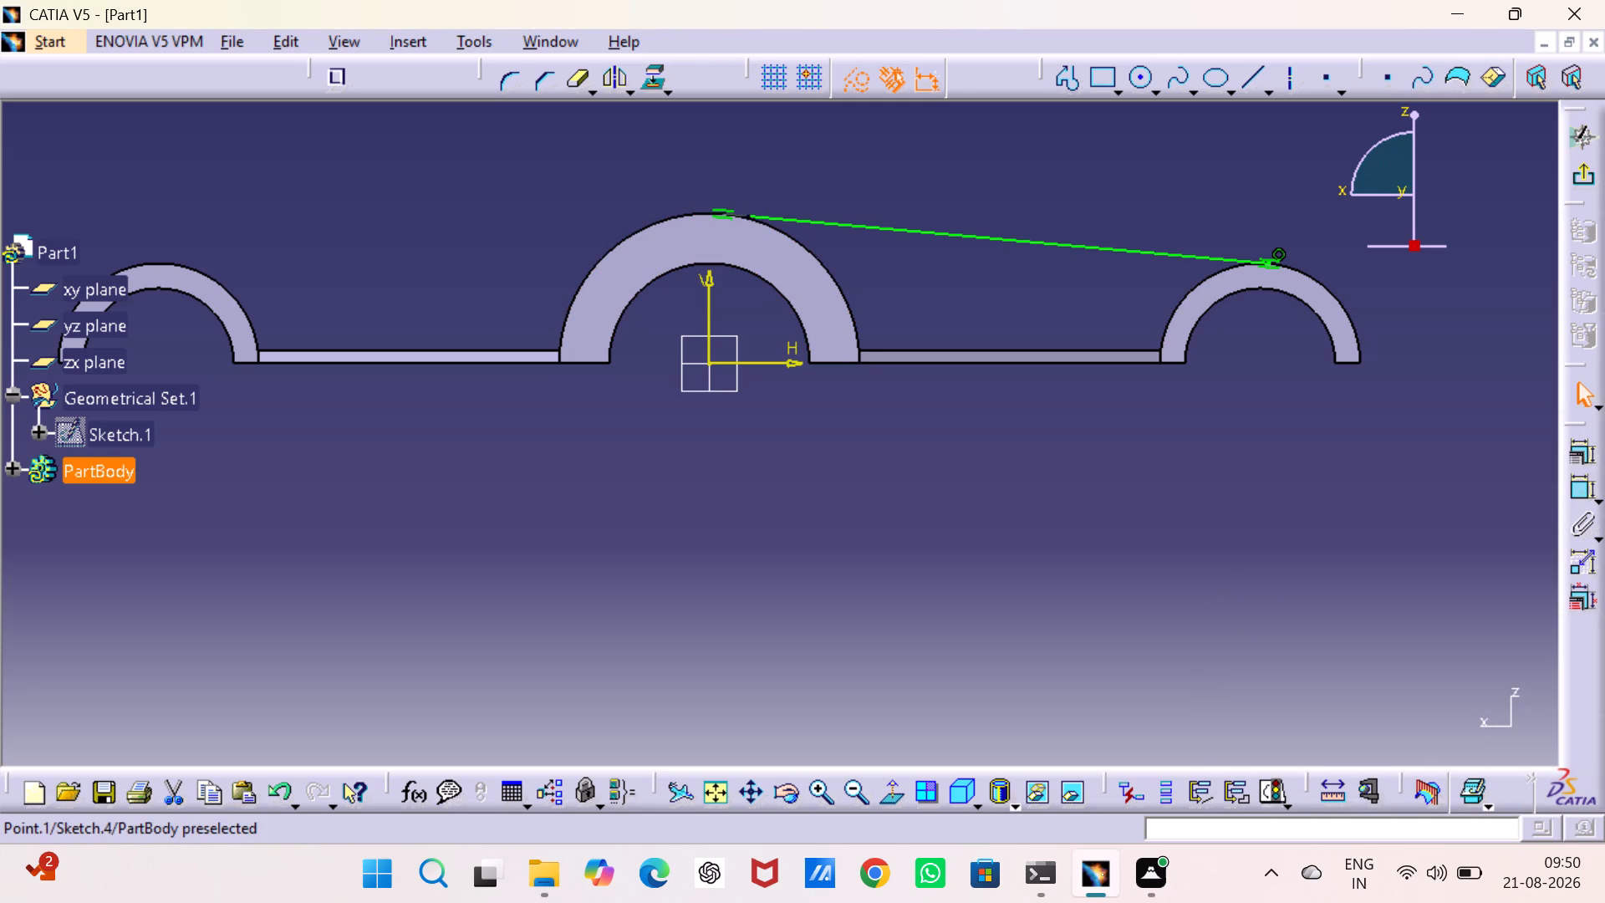
pyautogui.moveTo(747, 213); pyautogui.dragTo(716, 212)
pyautogui.moveTo(716, 212); pyautogui.dragTo(674, 207)
pyautogui.click(691, 179)
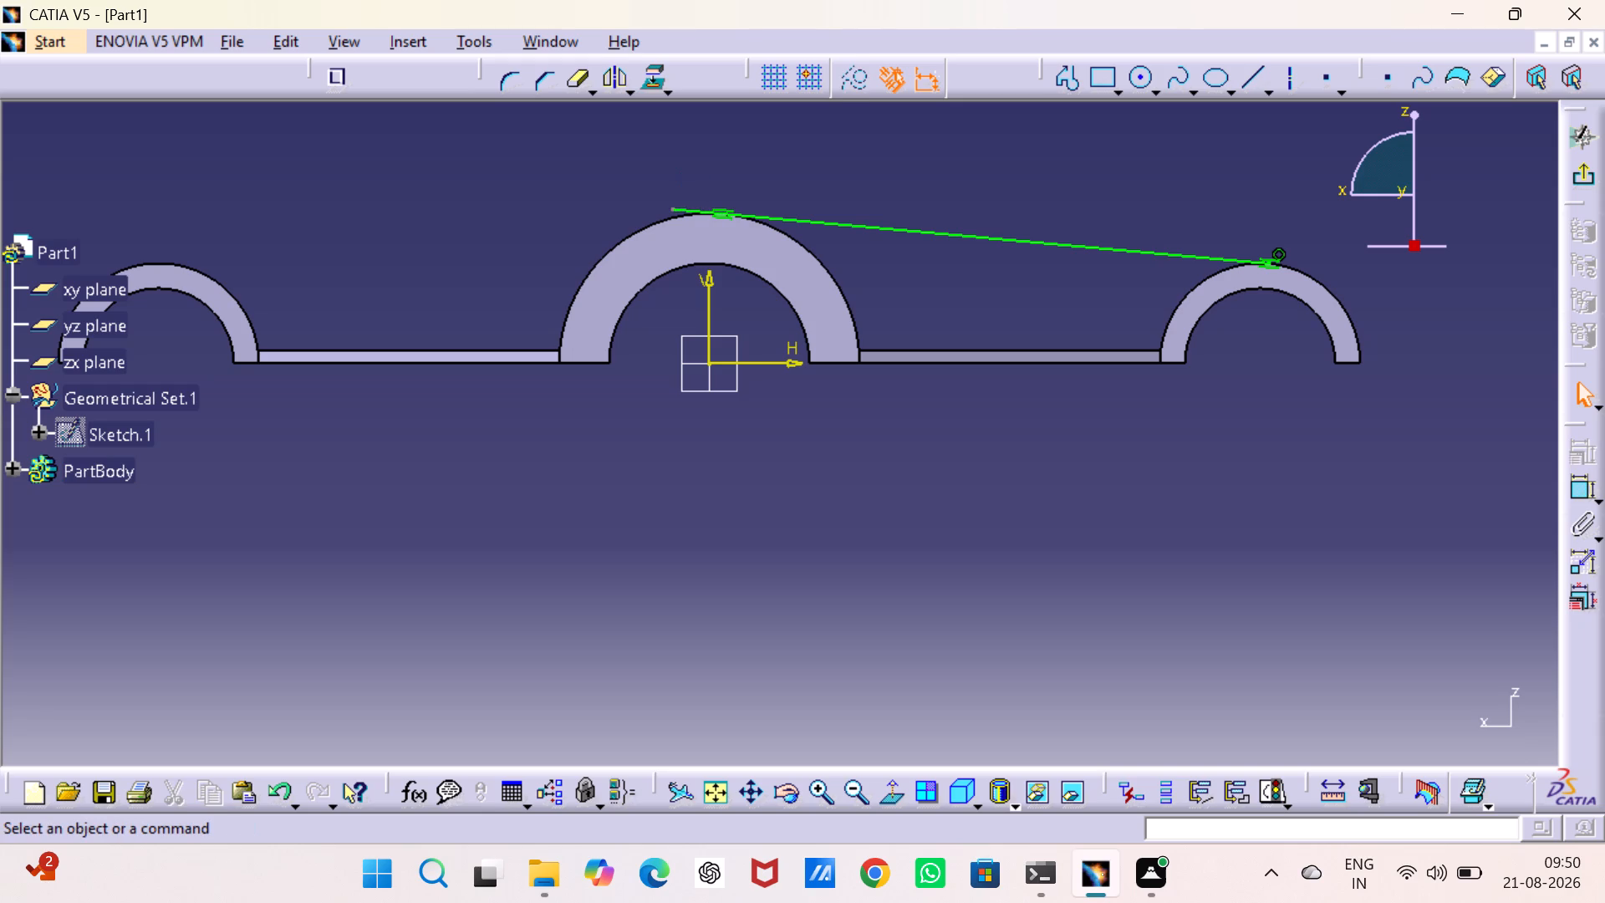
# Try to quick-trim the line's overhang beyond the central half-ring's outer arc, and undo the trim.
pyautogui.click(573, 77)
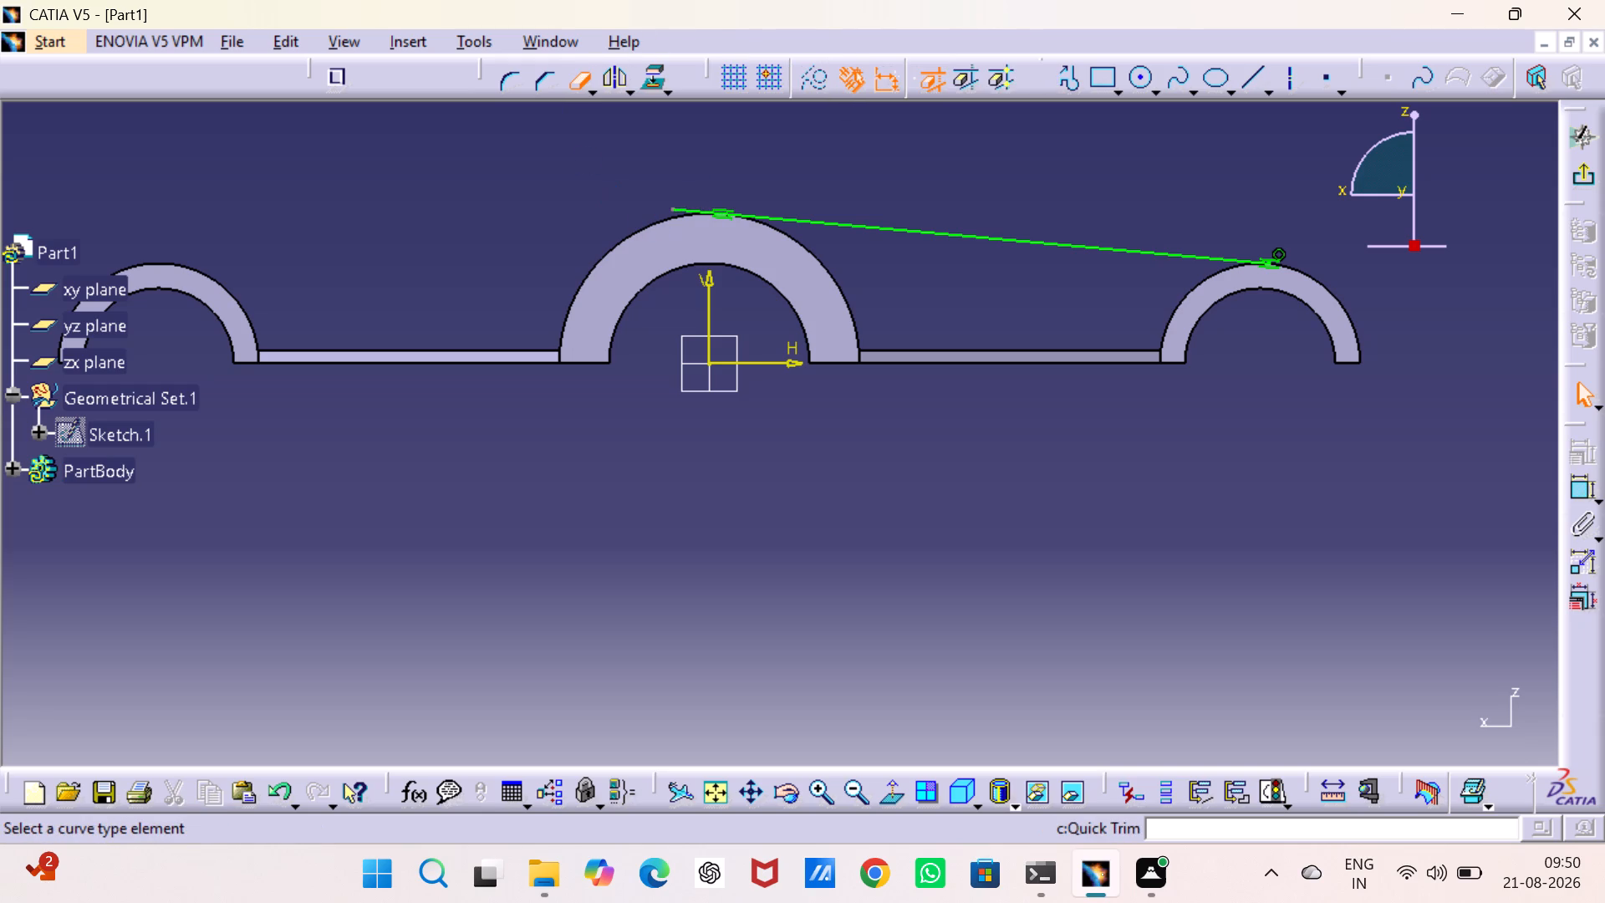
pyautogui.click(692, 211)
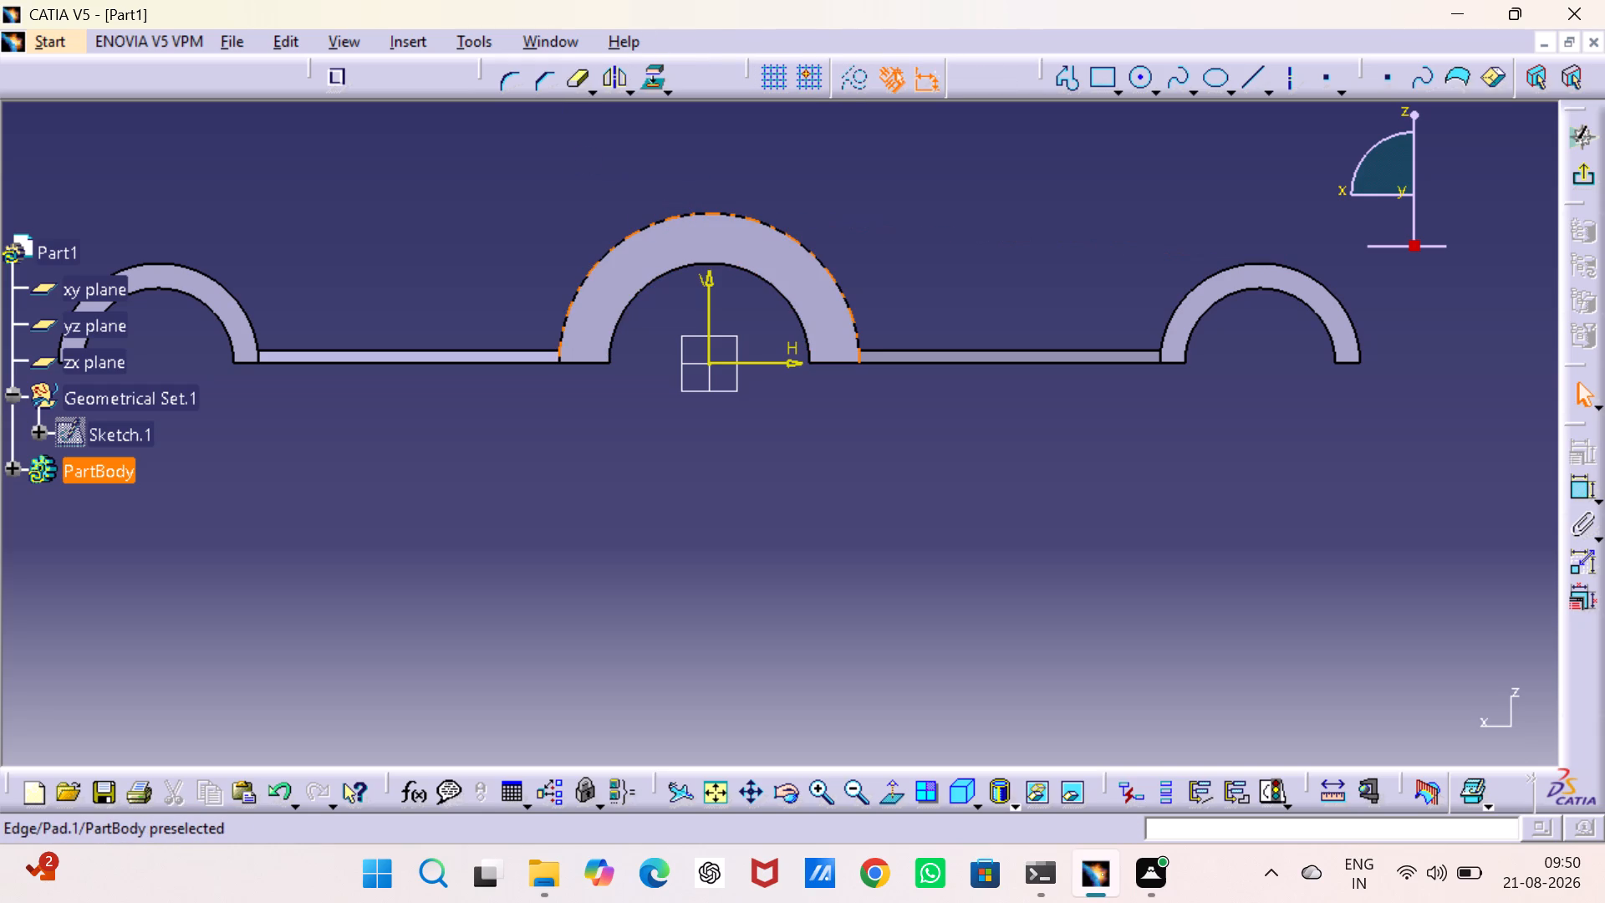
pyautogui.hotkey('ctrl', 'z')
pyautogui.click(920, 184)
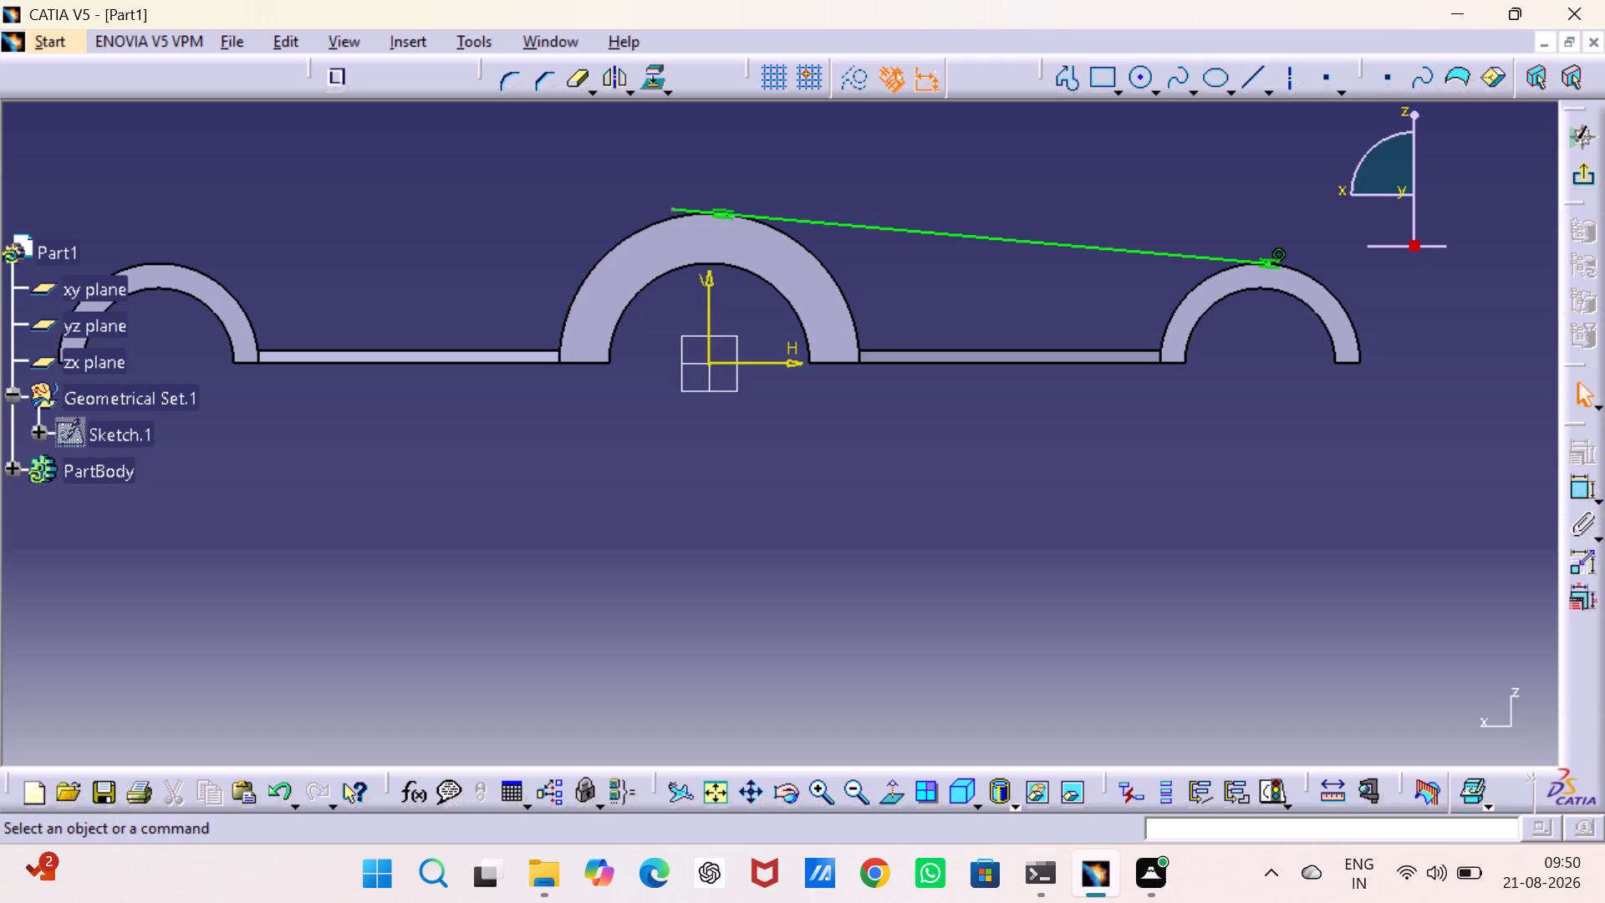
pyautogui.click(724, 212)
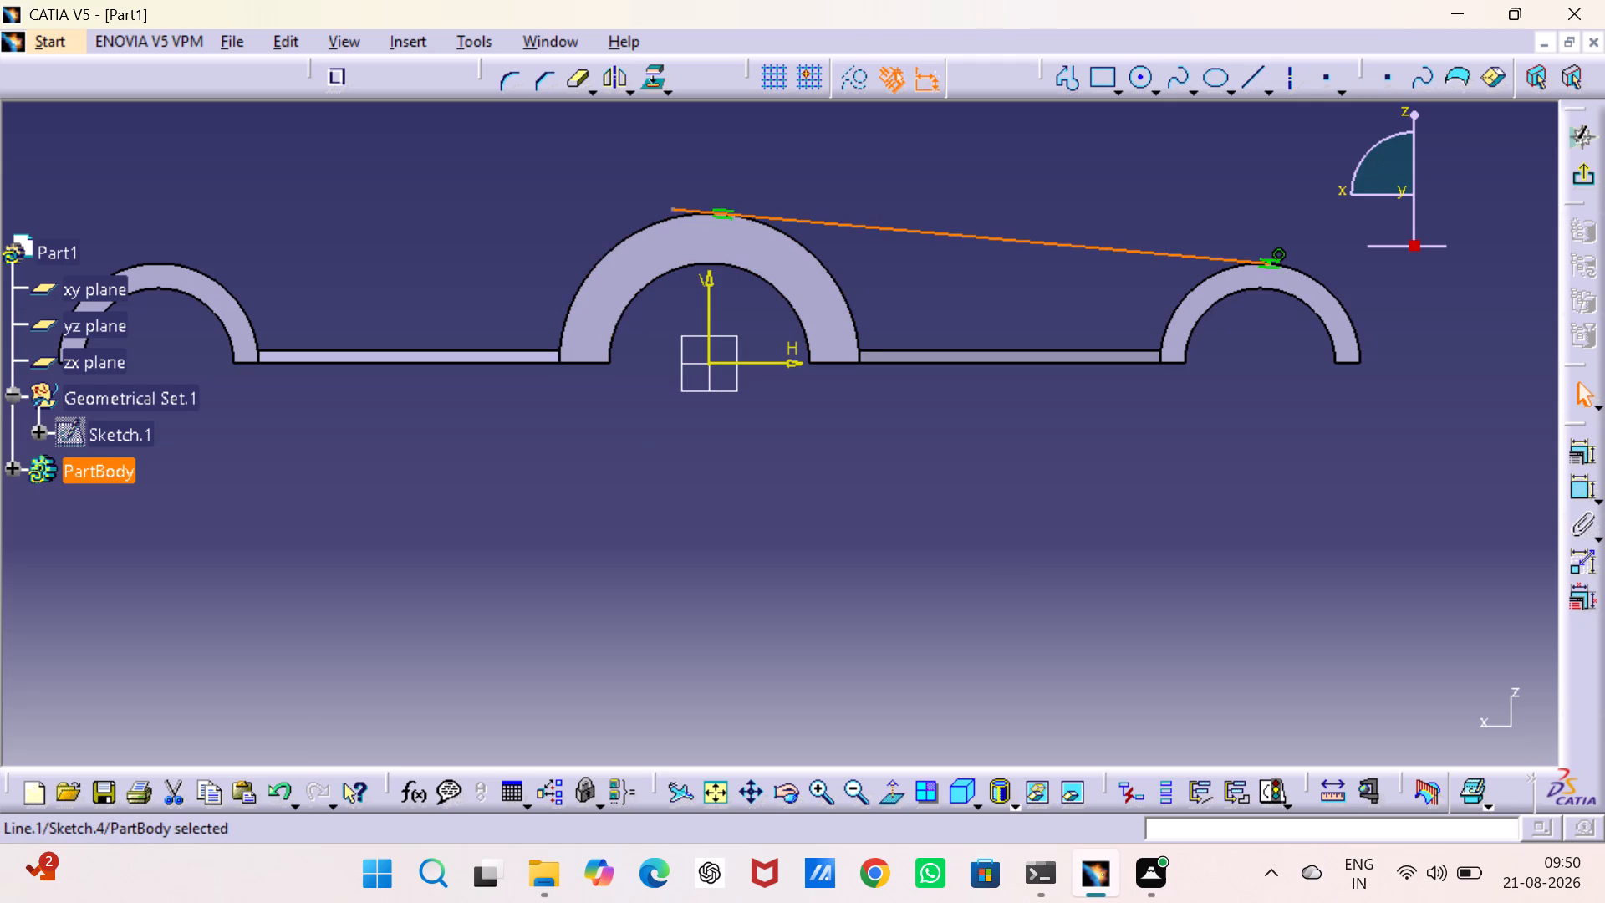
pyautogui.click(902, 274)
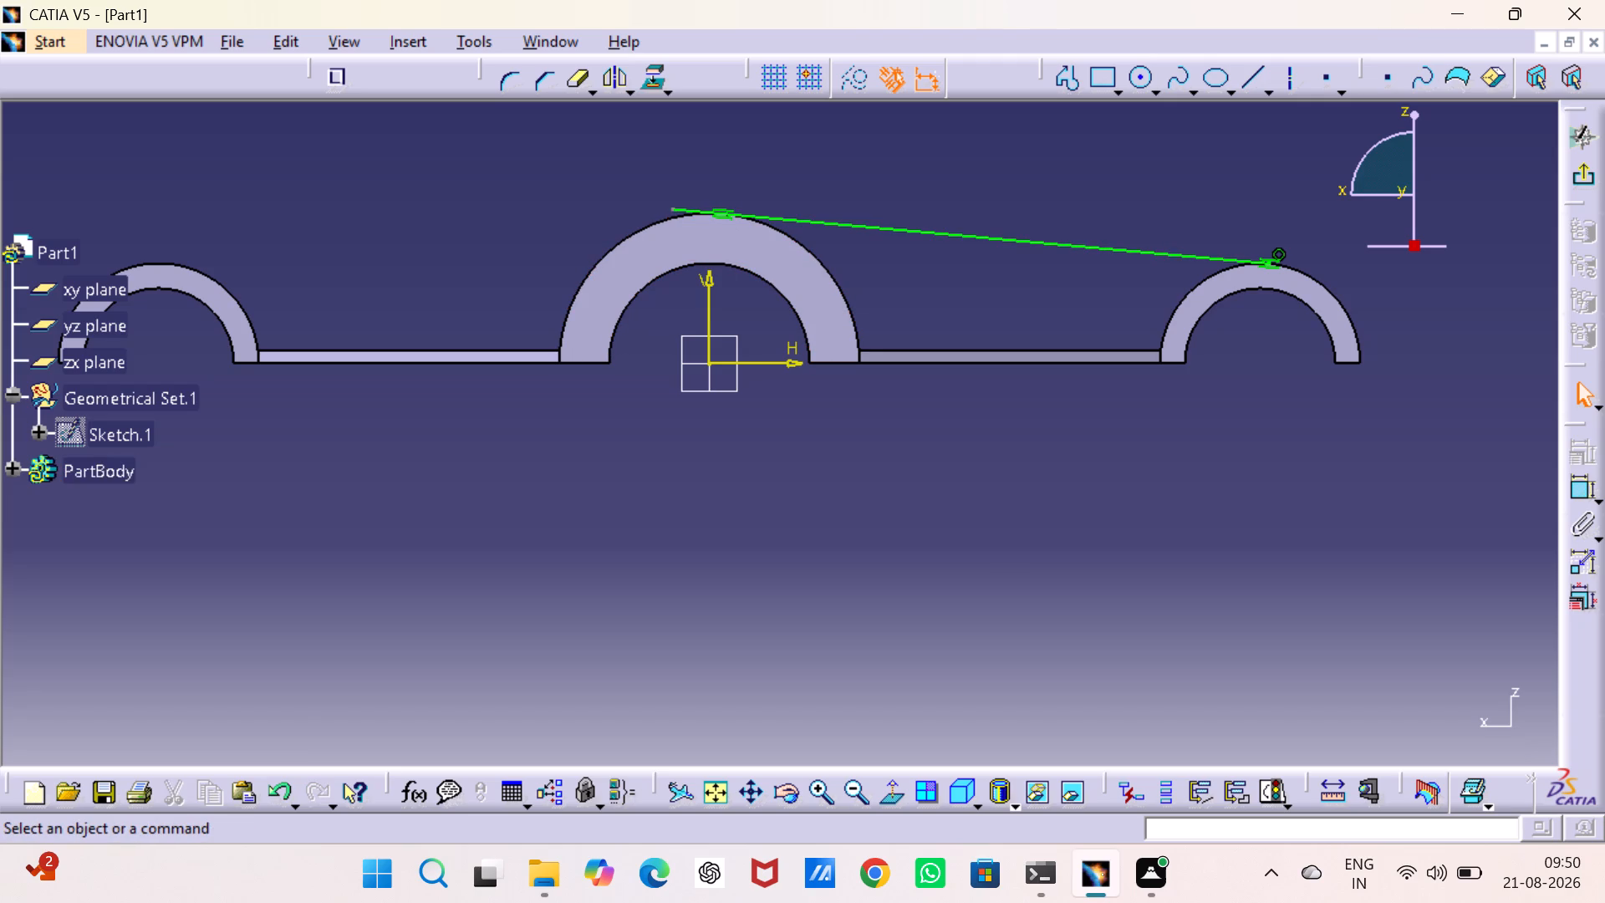
# Make the tangent line's overhanging central endpoint coincident with the central half-ring's outer arc.
pyautogui.click(672, 208)
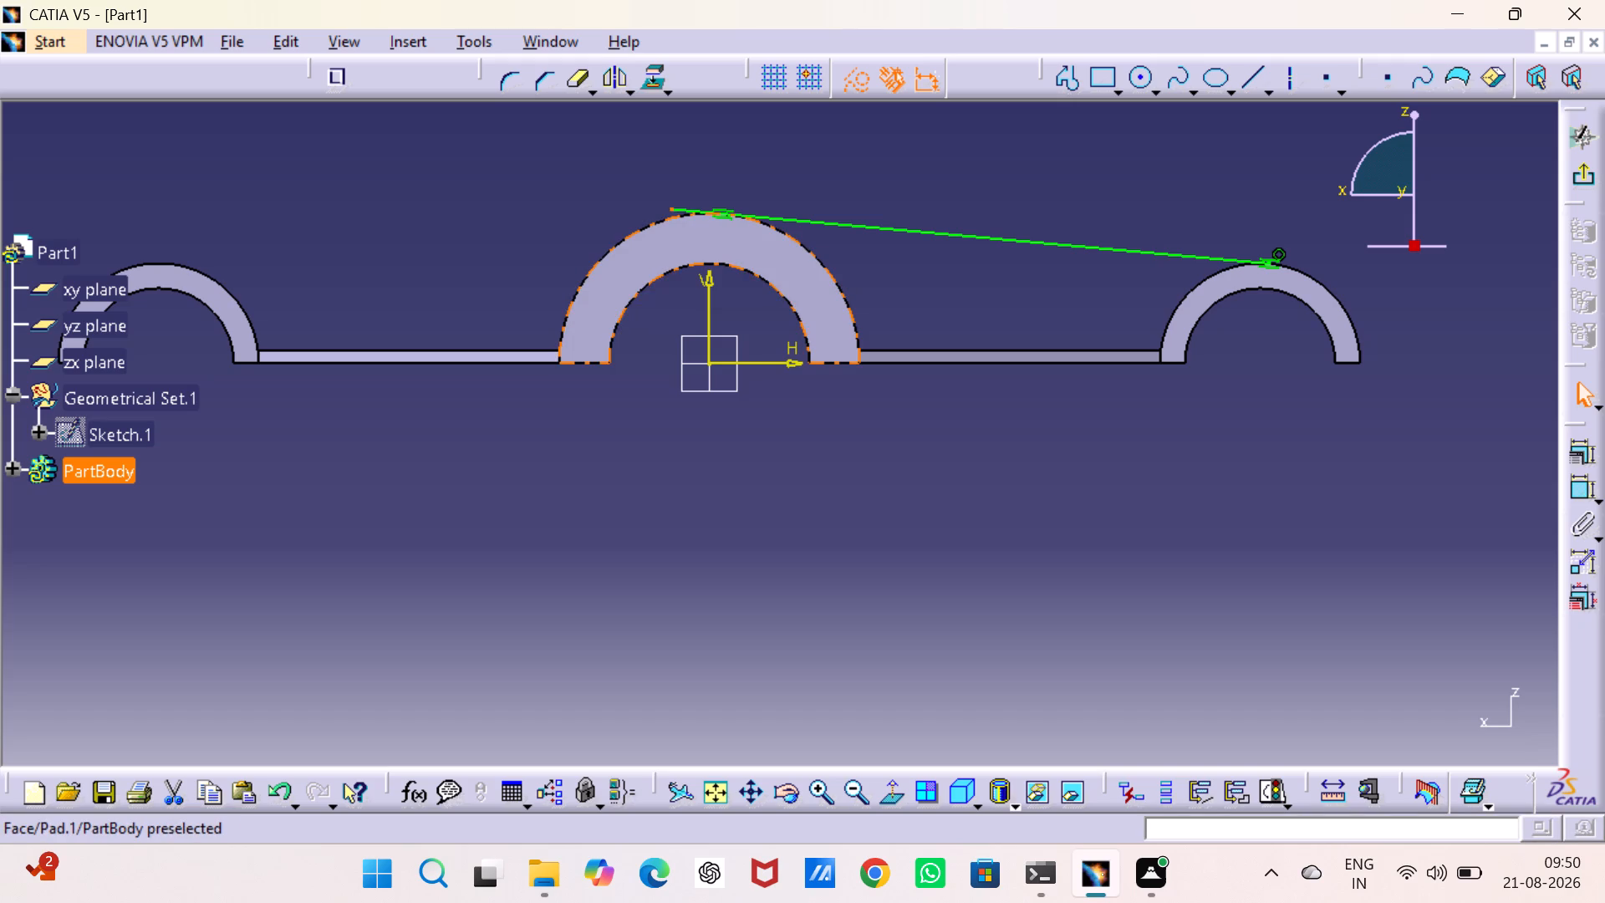
pyautogui.keyDown('ctrl'); pyautogui.click(660, 222); pyautogui.keyUp('ctrl')
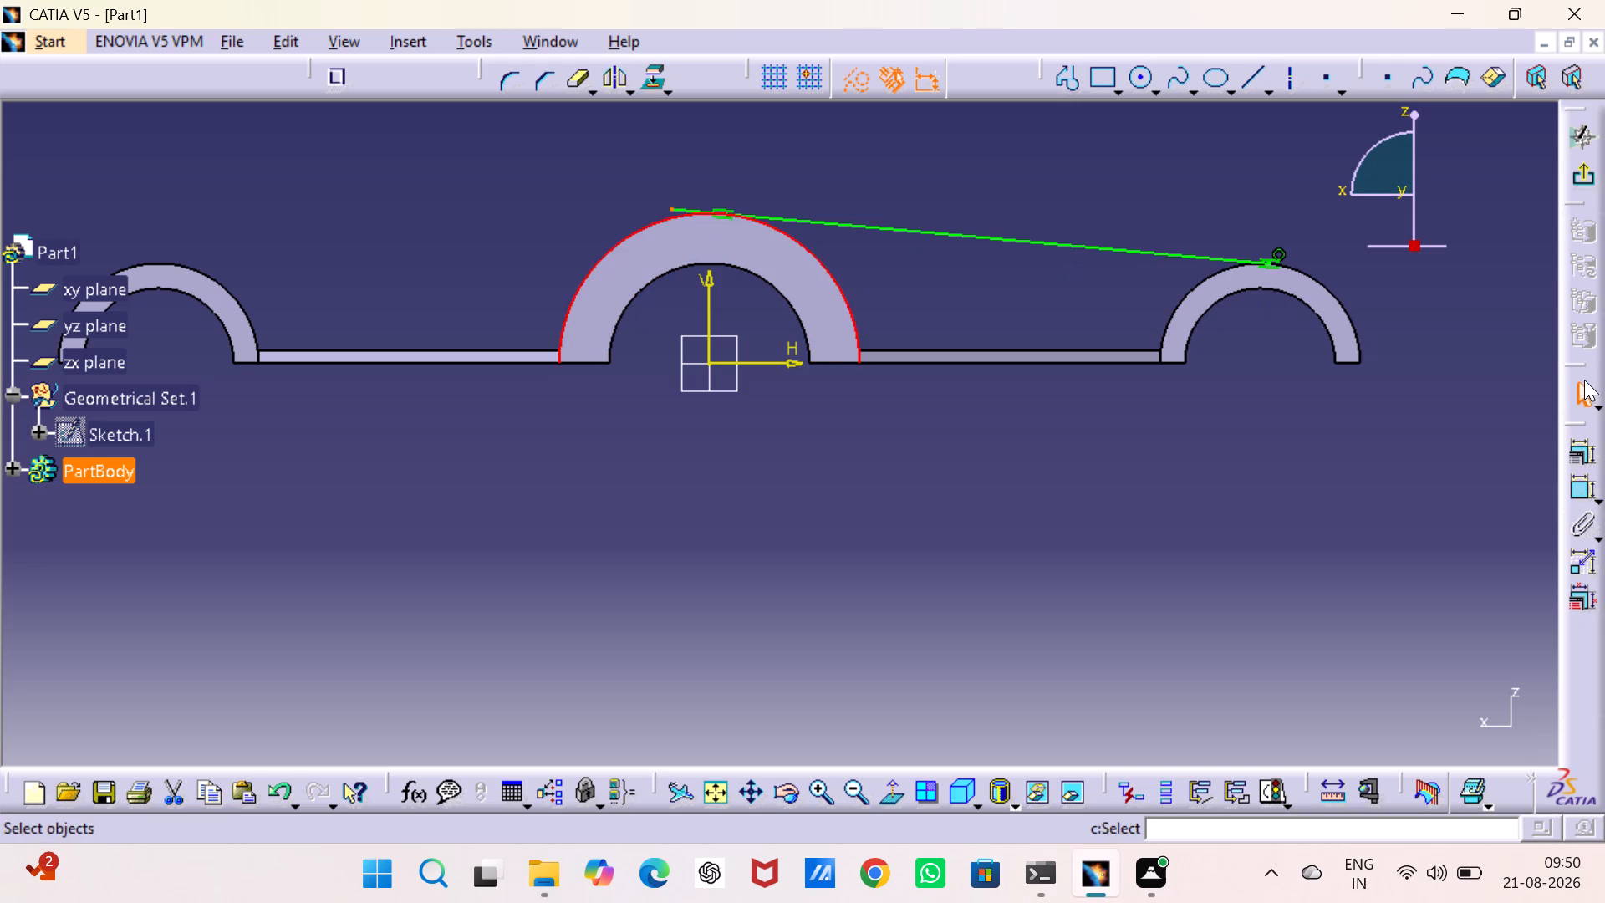
pyautogui.click(1577, 446)
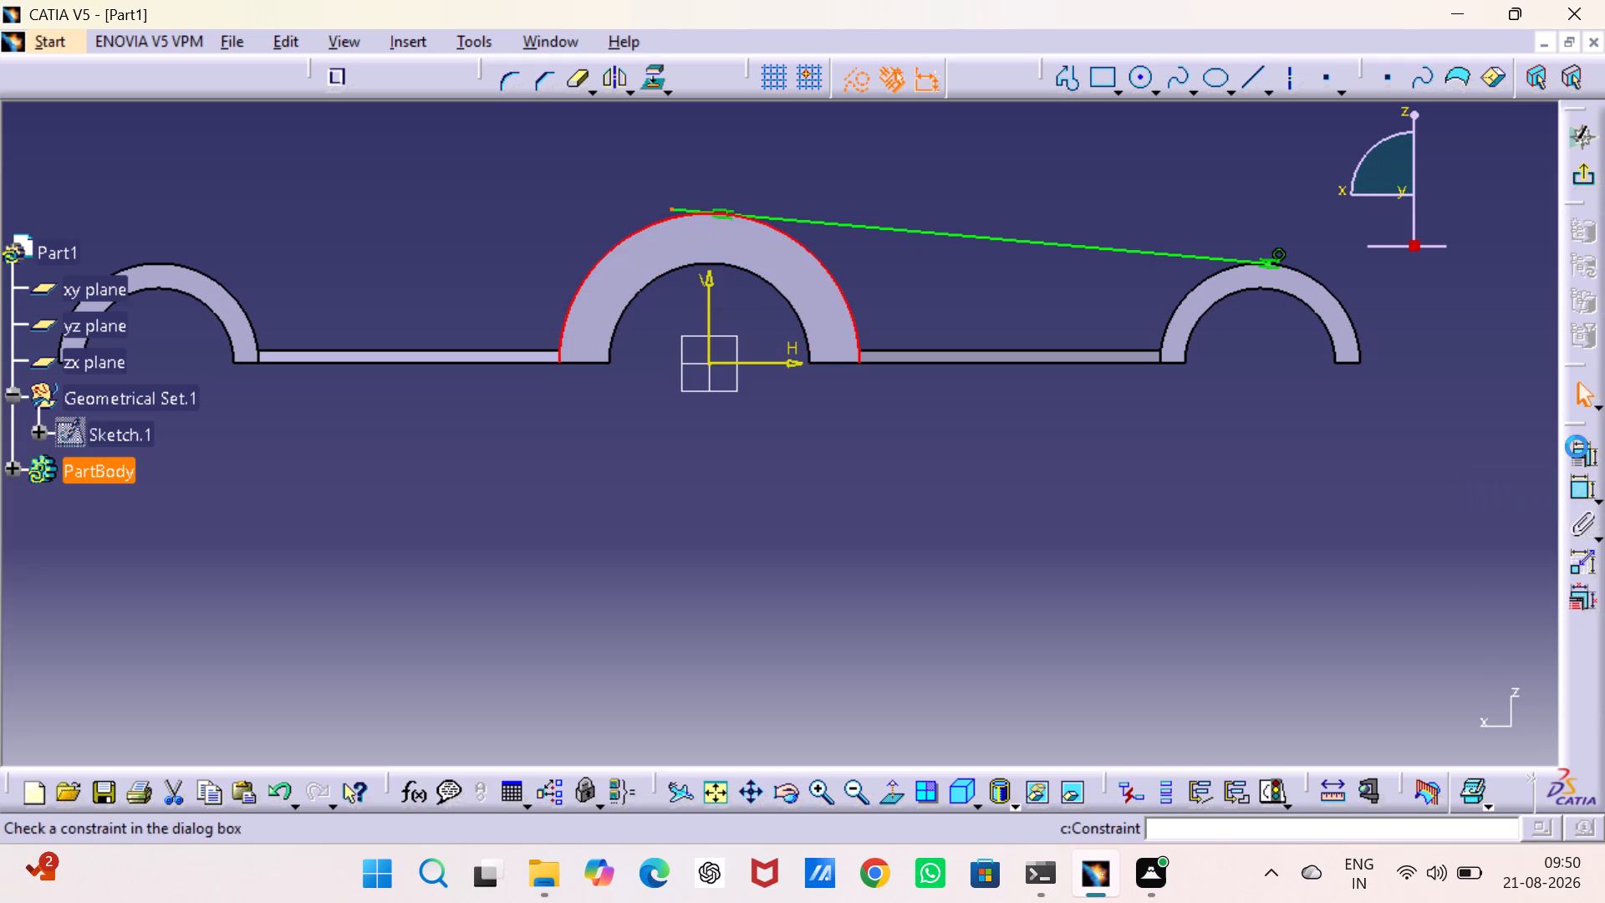
pyautogui.click(1419, 482)
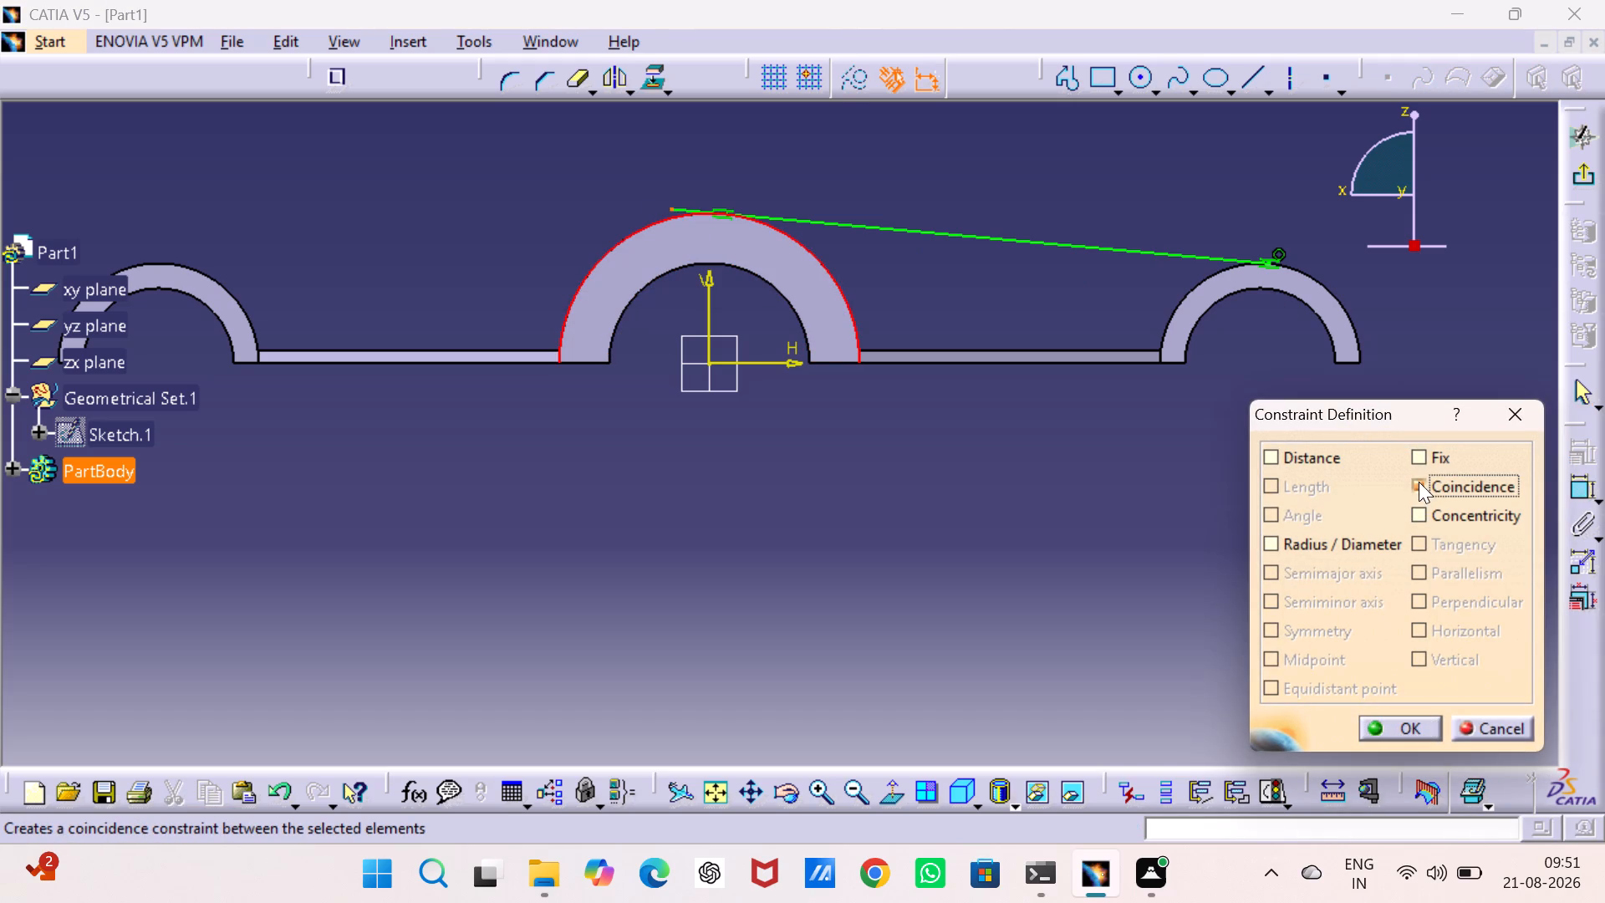
pyautogui.click(1399, 724)
pyautogui.click(1241, 610)
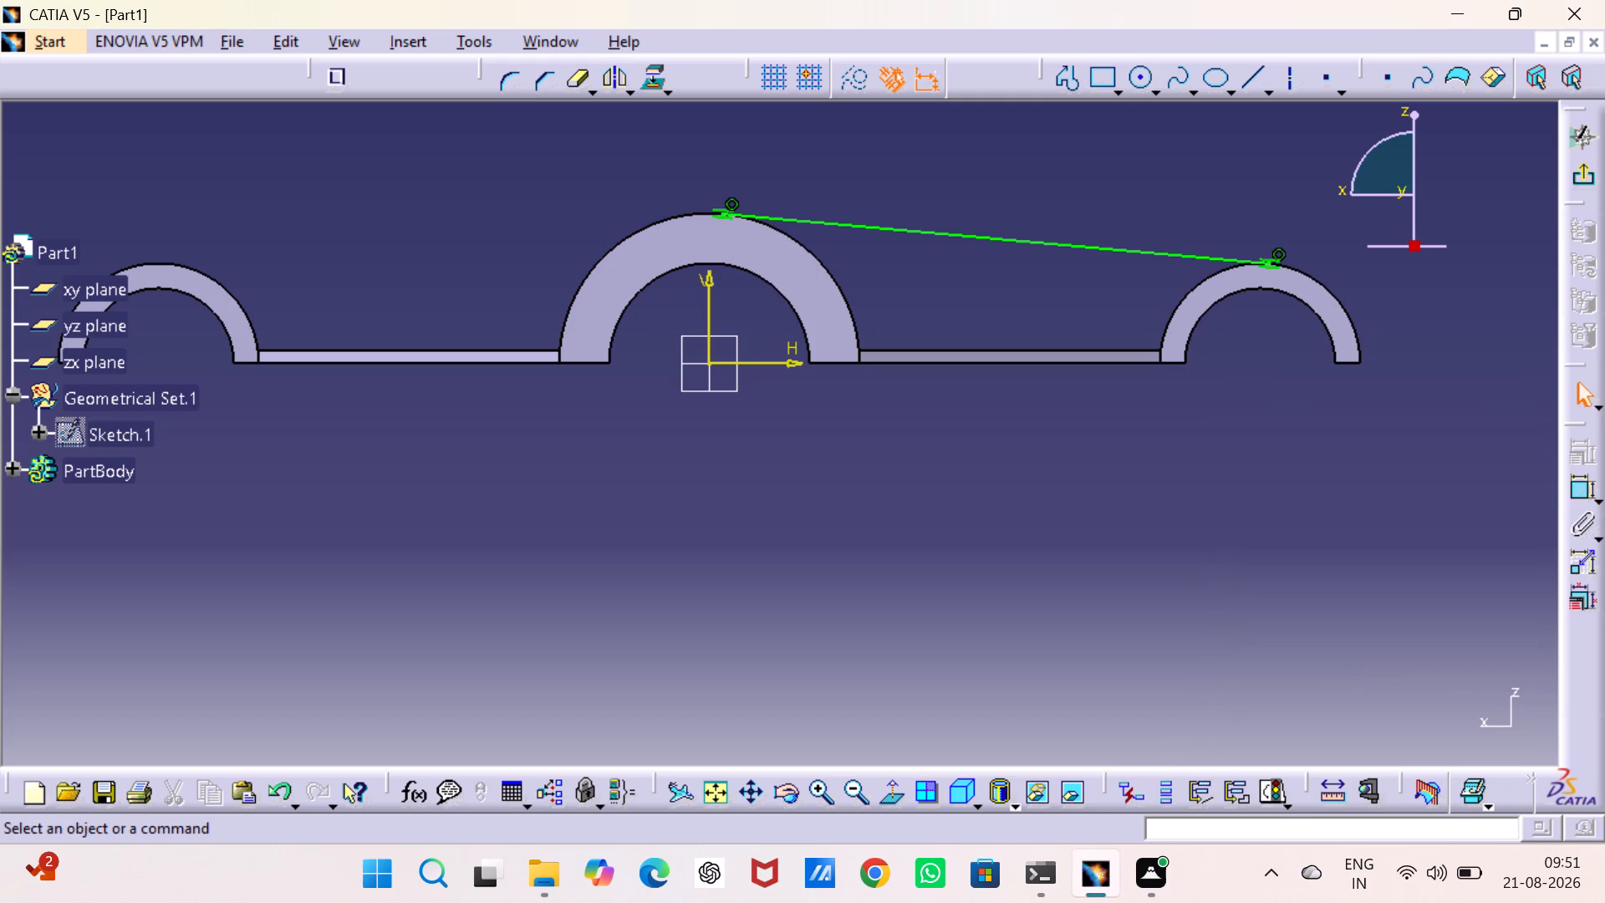
# Mirror the tangent line about the V axis and exit the sketch.
pyautogui.click(876, 232)
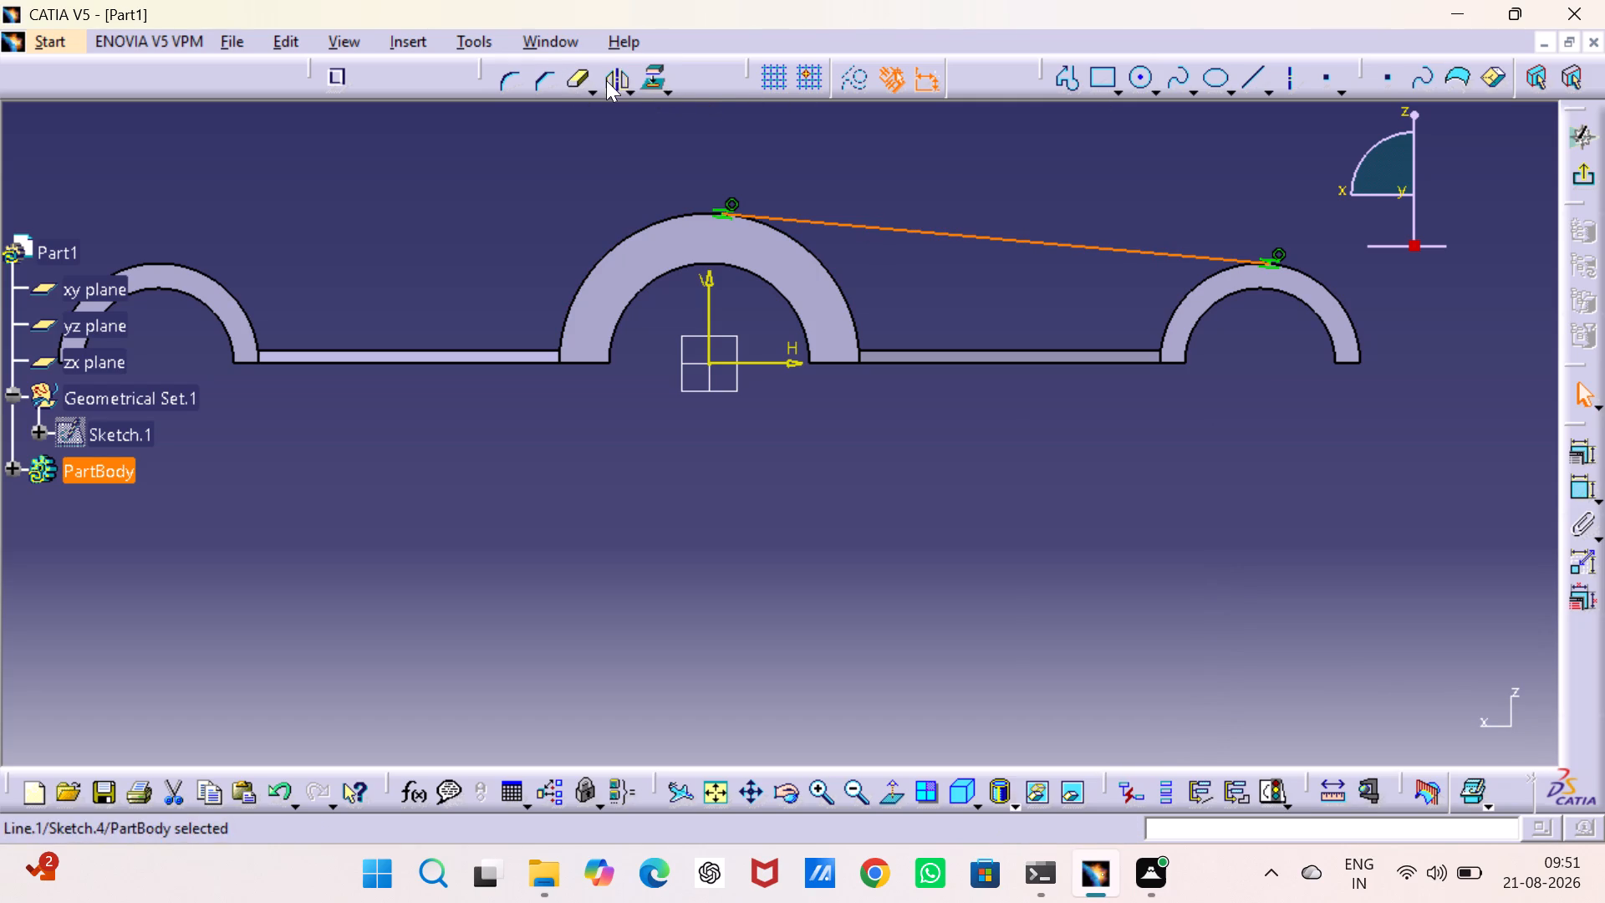
pyautogui.click(609, 81)
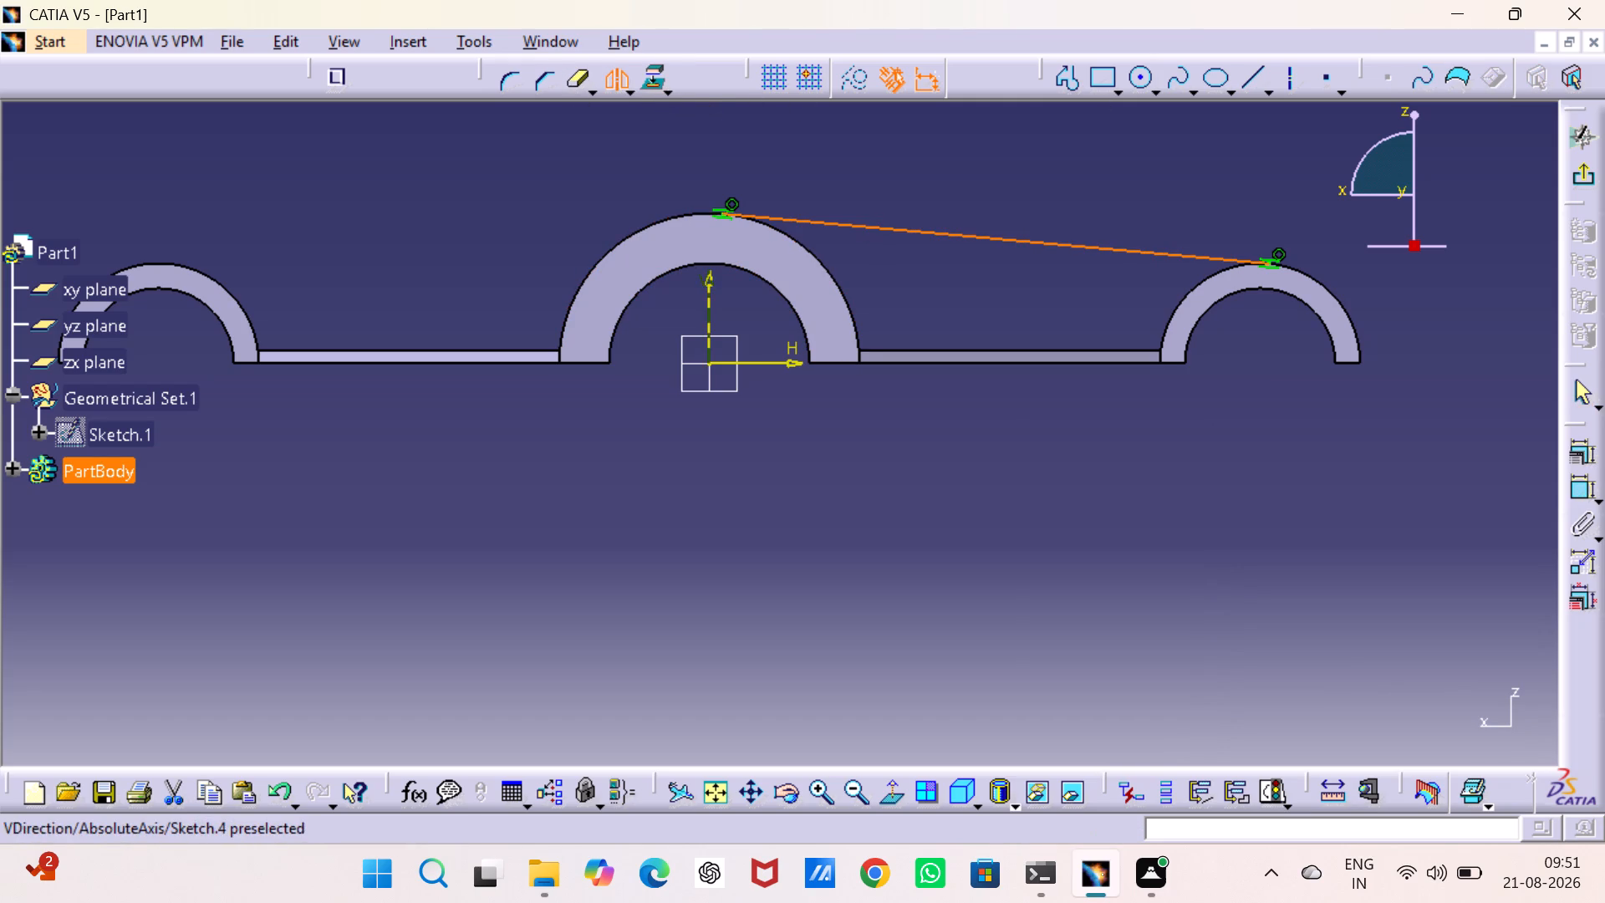
pyautogui.click(705, 289)
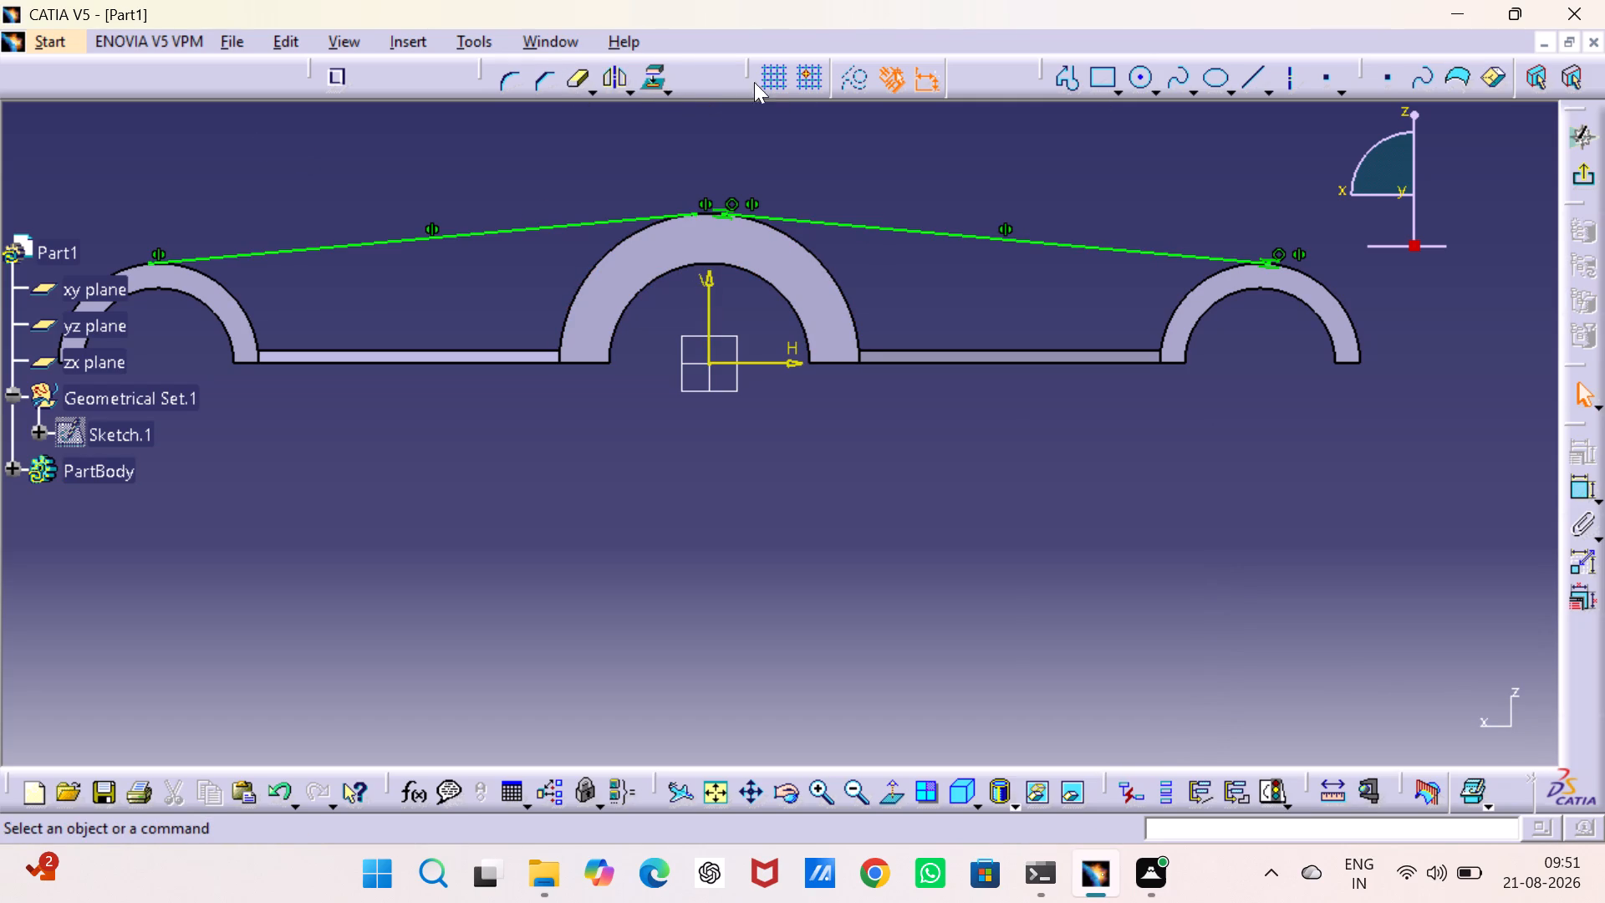
pyautogui.click(1572, 179)
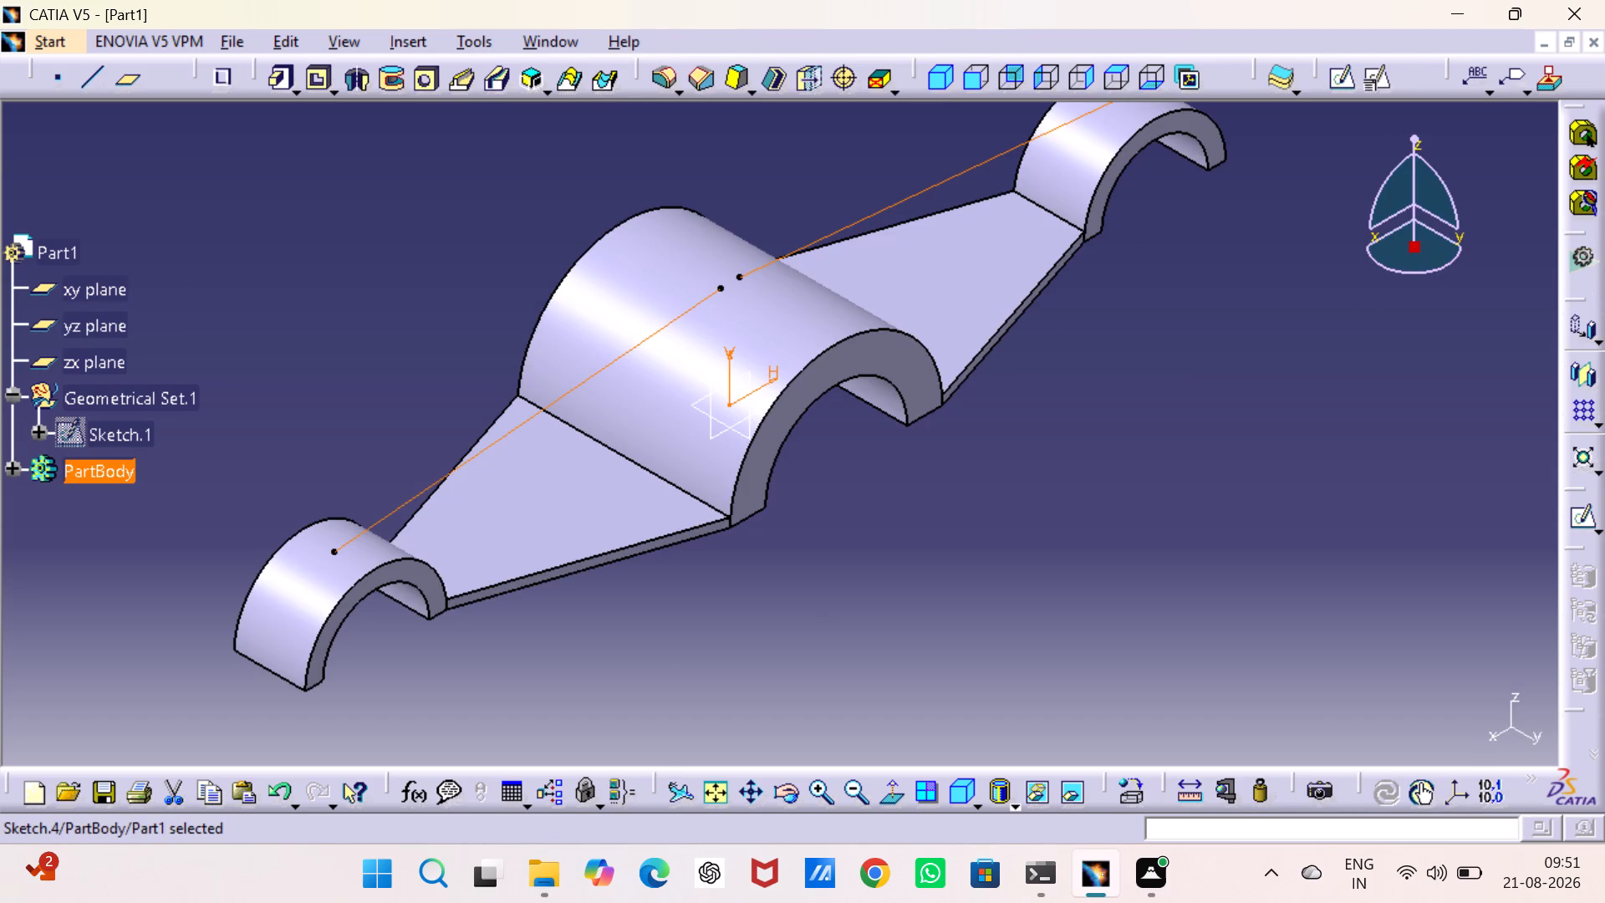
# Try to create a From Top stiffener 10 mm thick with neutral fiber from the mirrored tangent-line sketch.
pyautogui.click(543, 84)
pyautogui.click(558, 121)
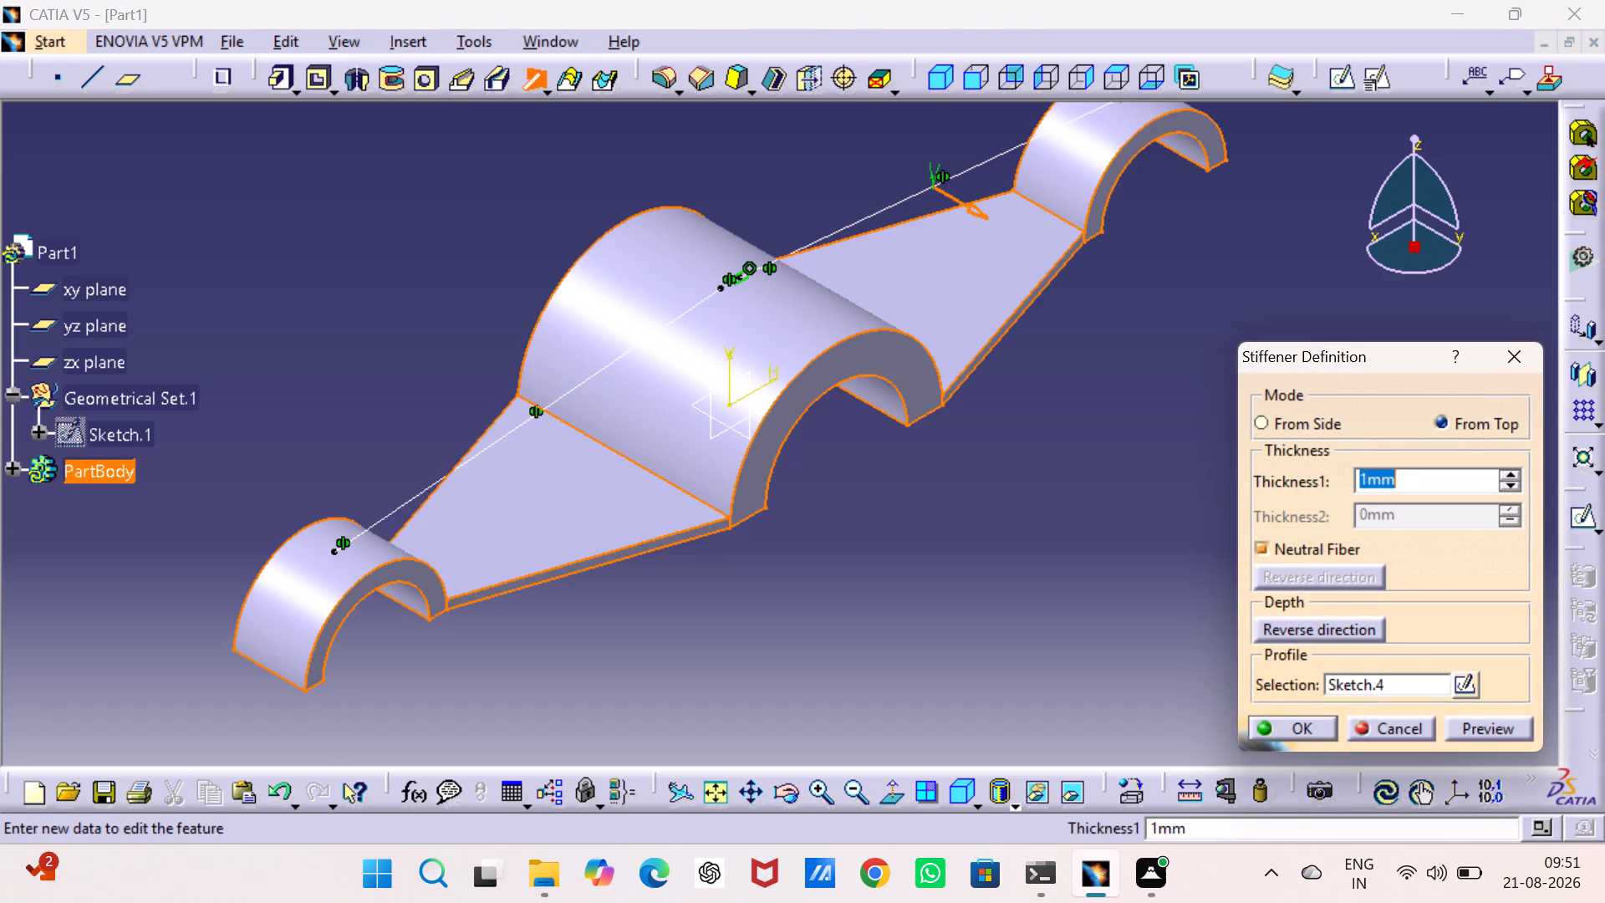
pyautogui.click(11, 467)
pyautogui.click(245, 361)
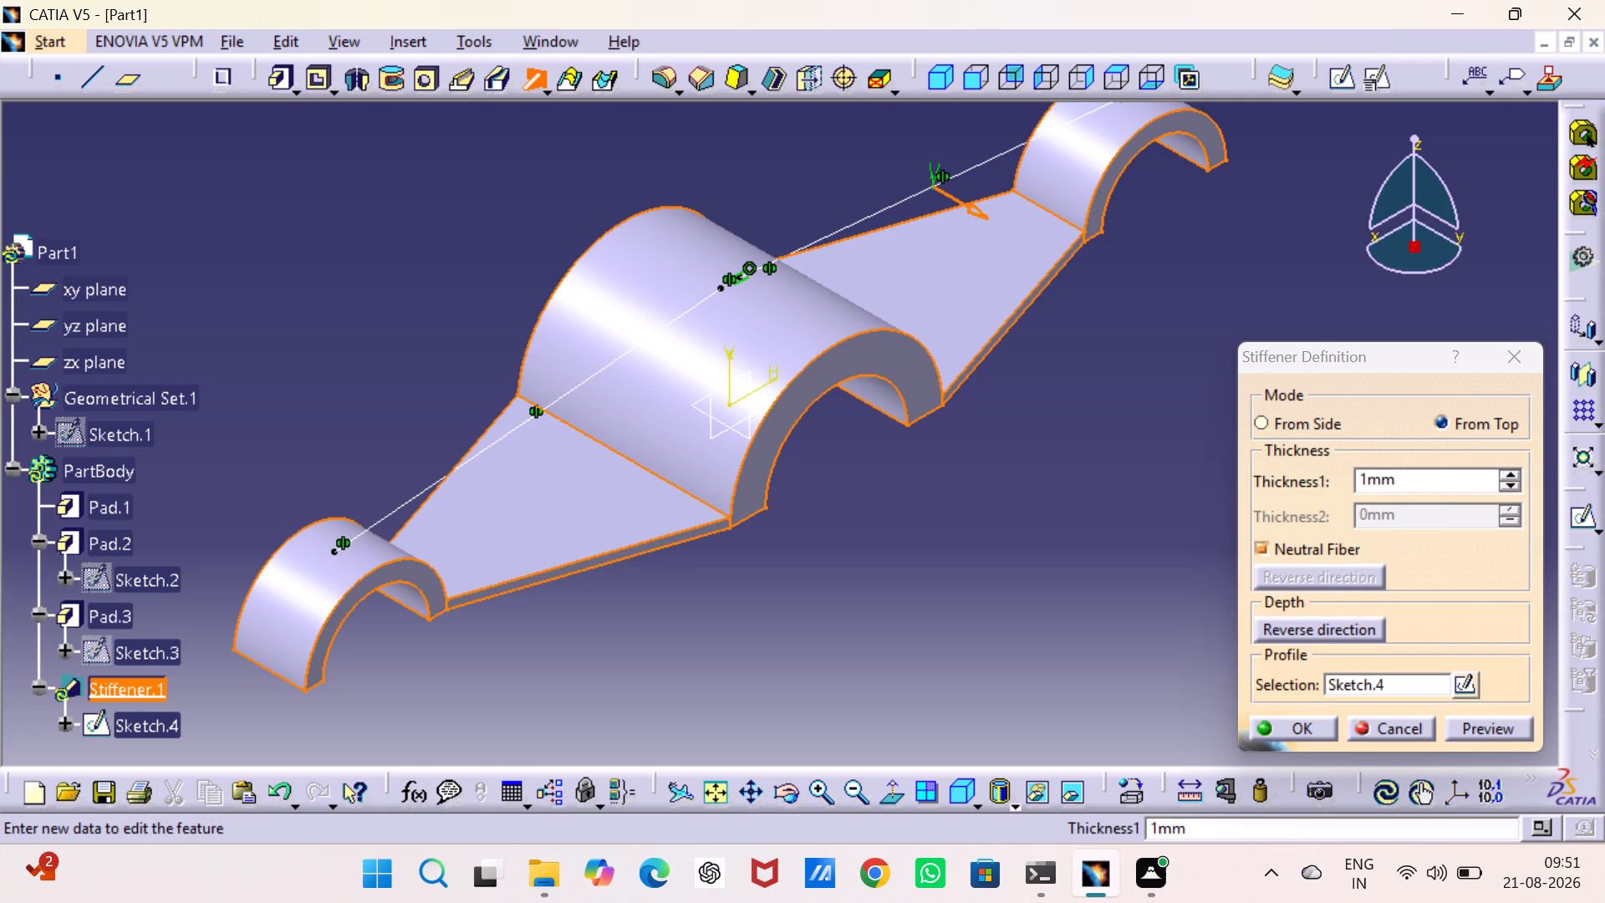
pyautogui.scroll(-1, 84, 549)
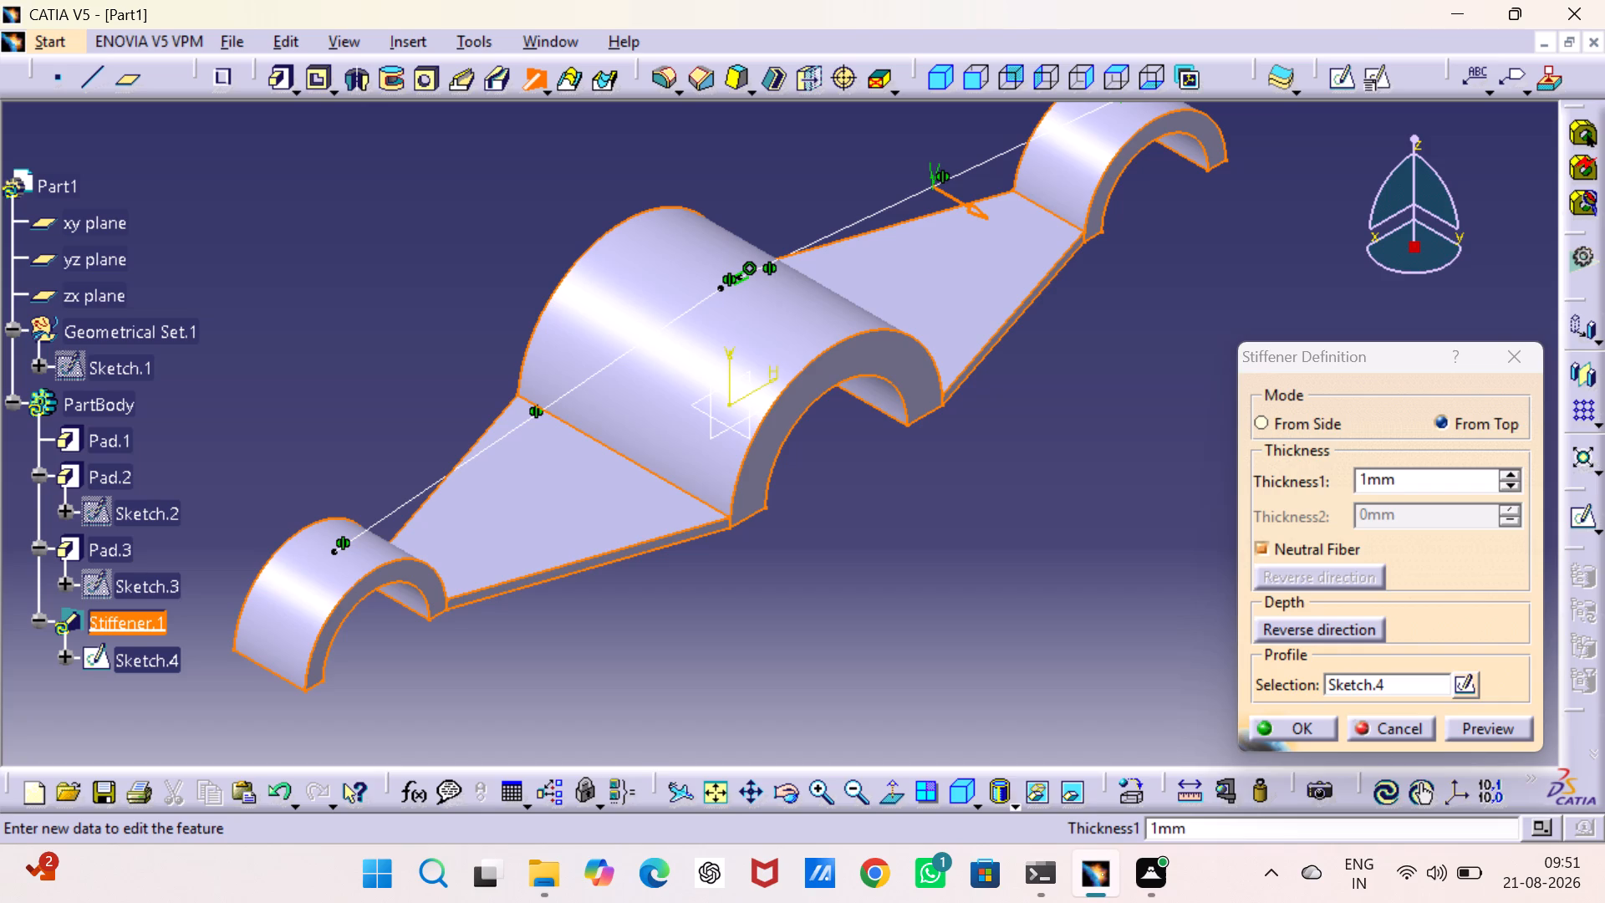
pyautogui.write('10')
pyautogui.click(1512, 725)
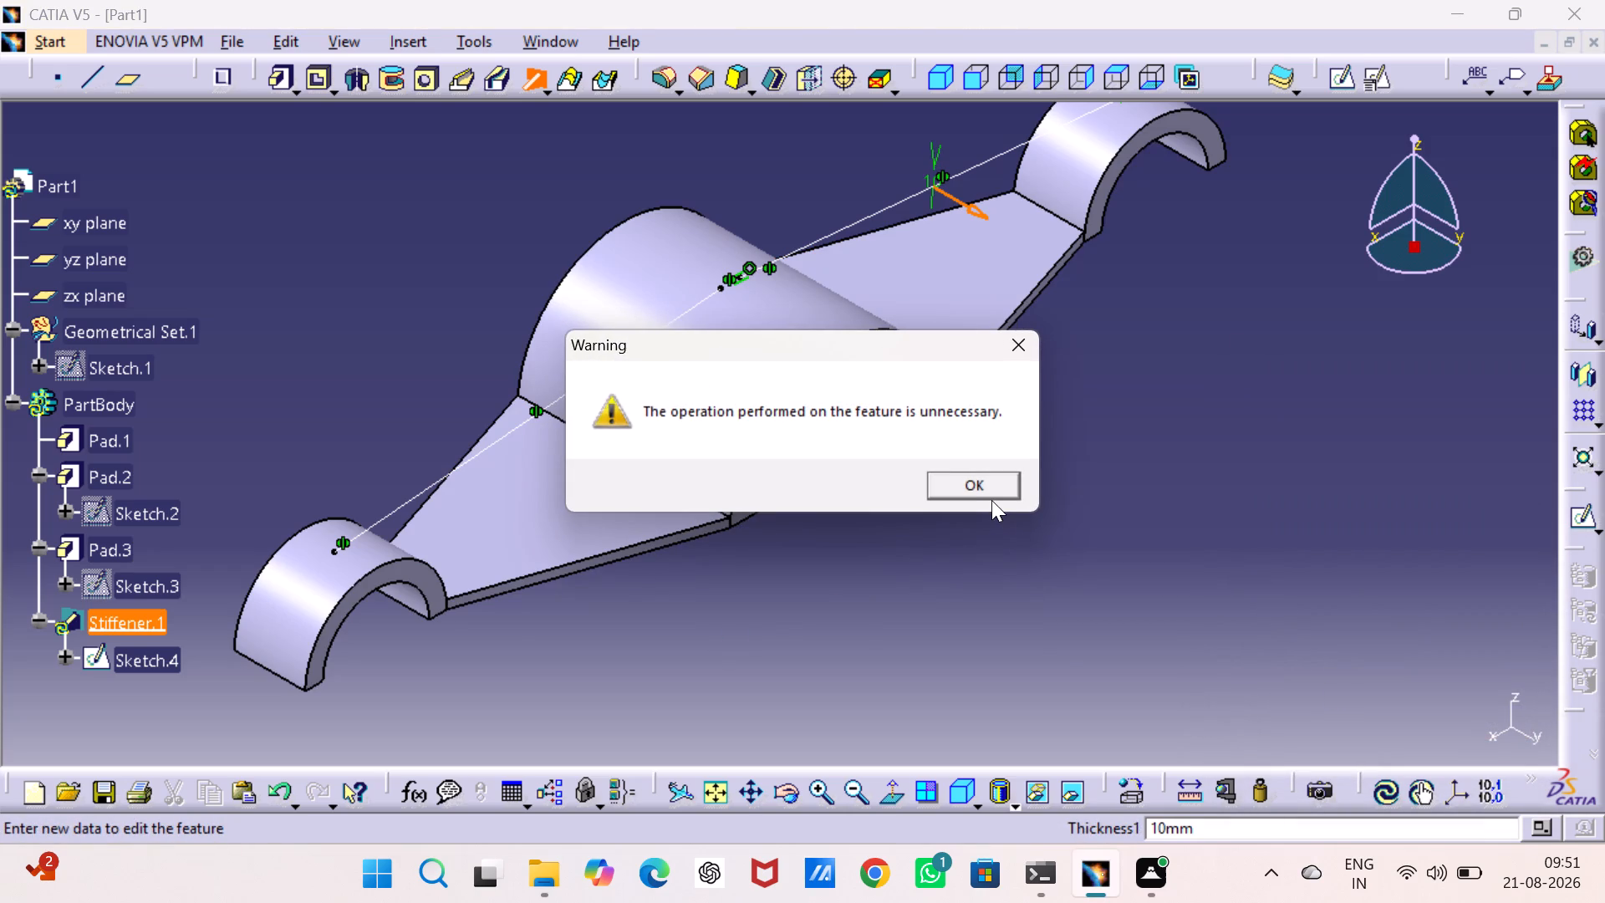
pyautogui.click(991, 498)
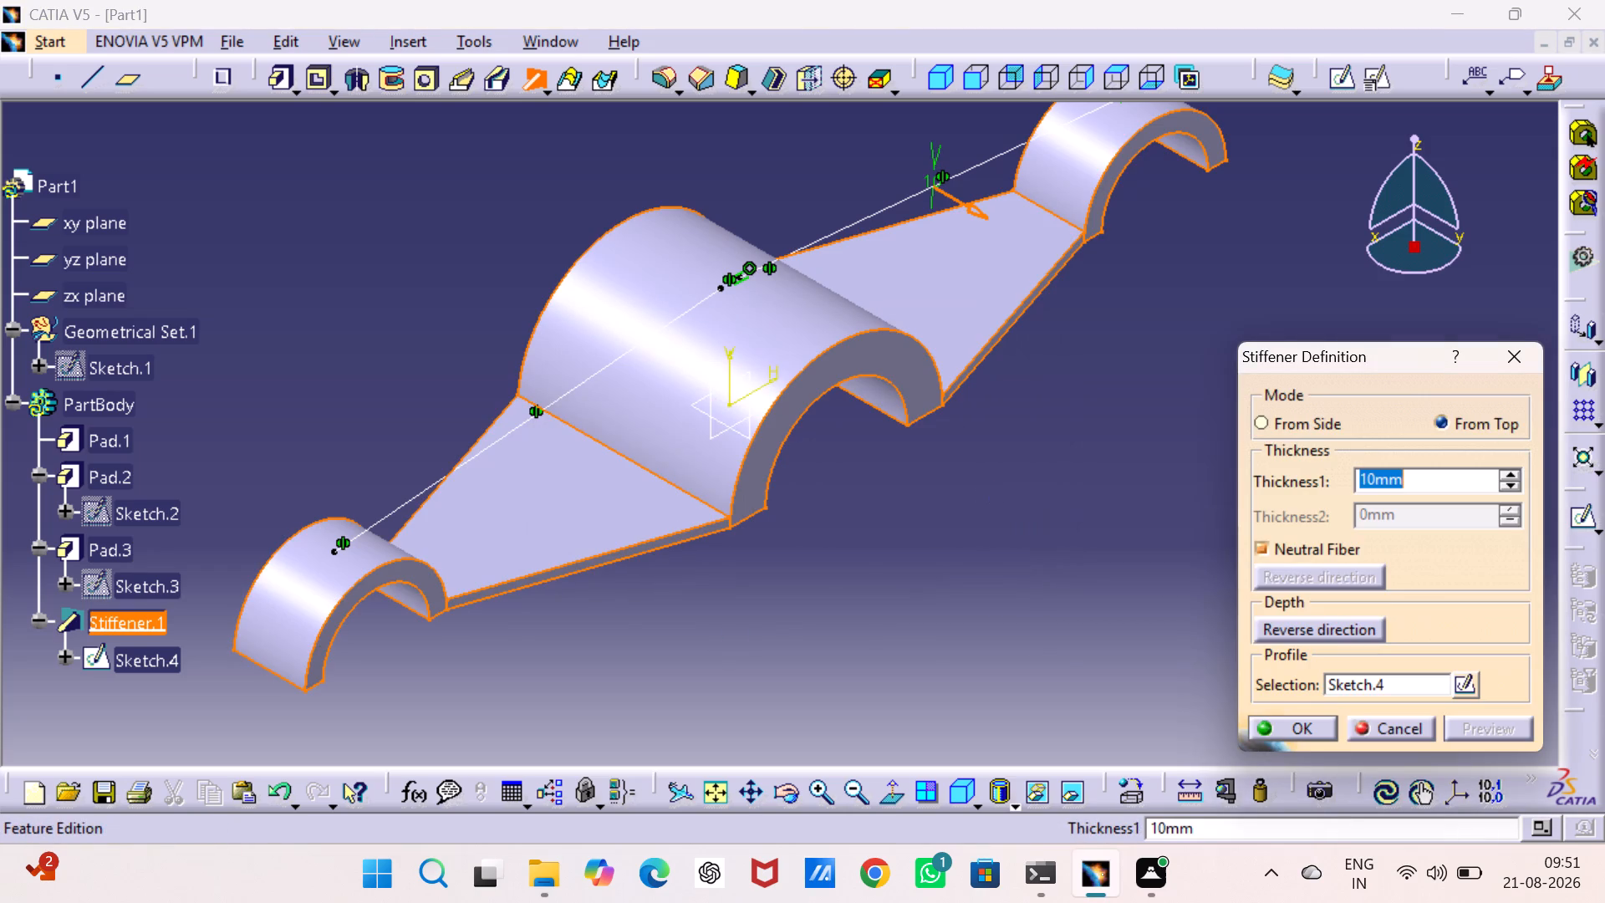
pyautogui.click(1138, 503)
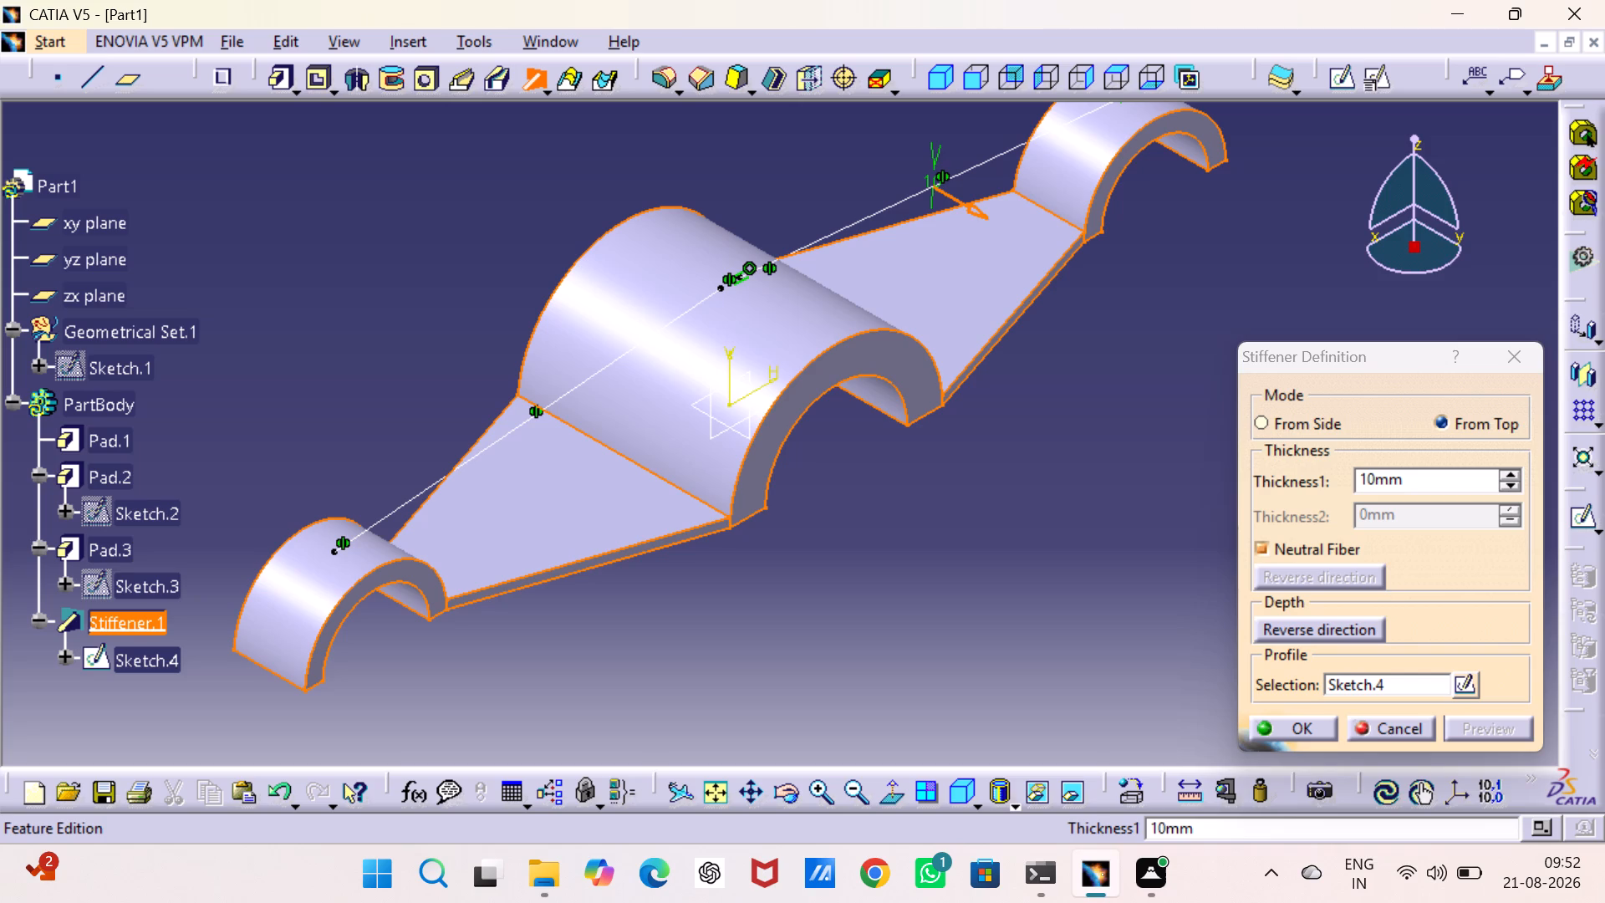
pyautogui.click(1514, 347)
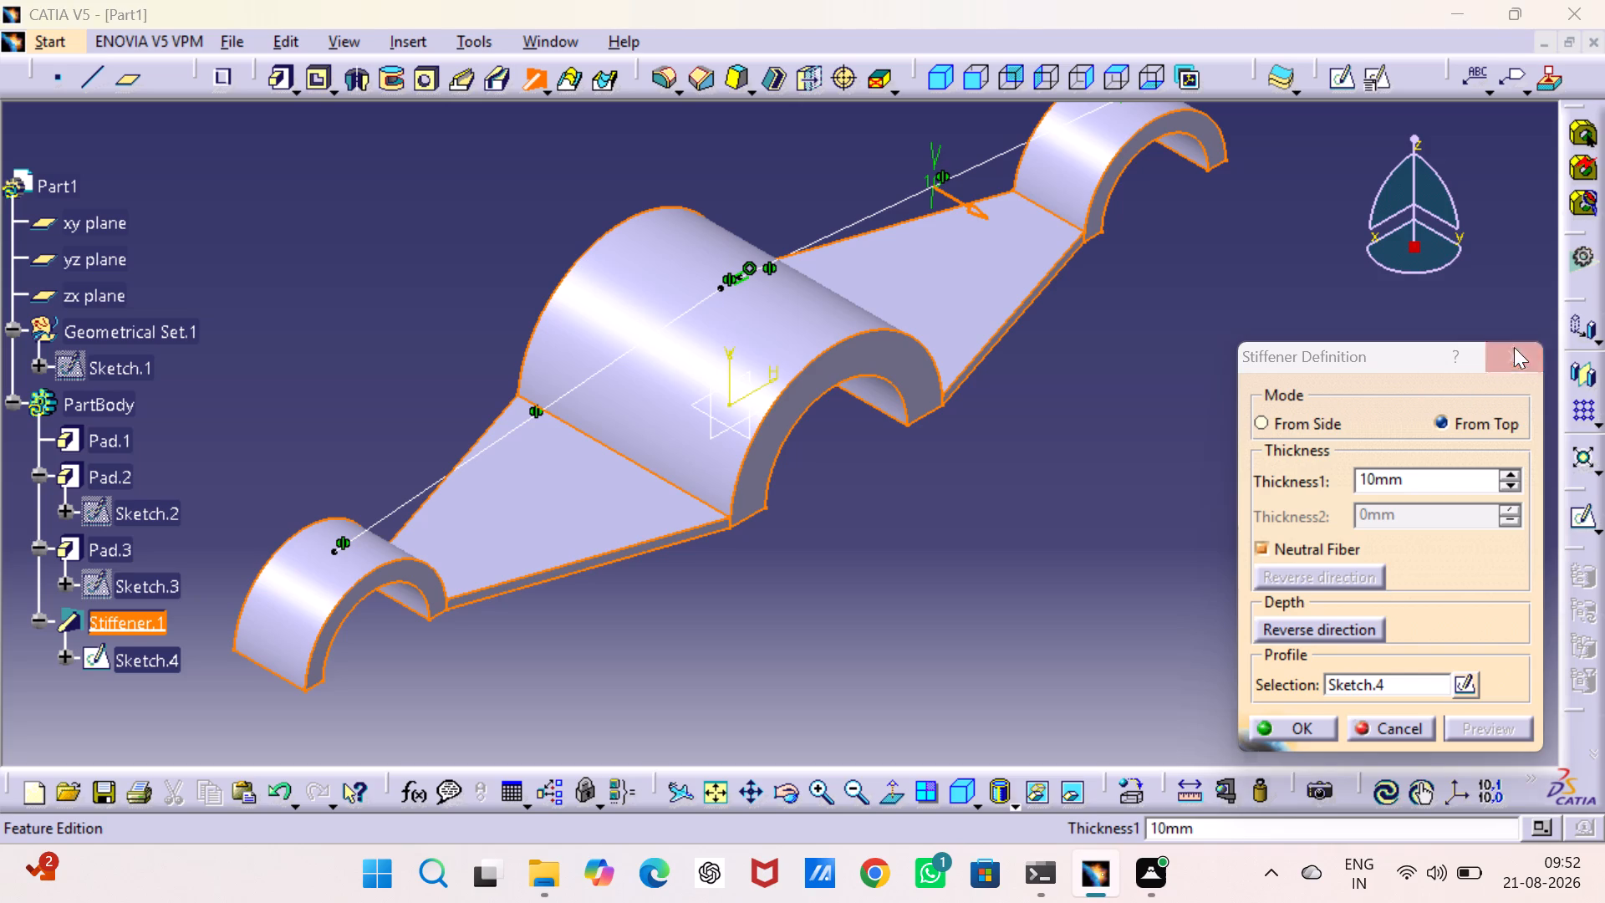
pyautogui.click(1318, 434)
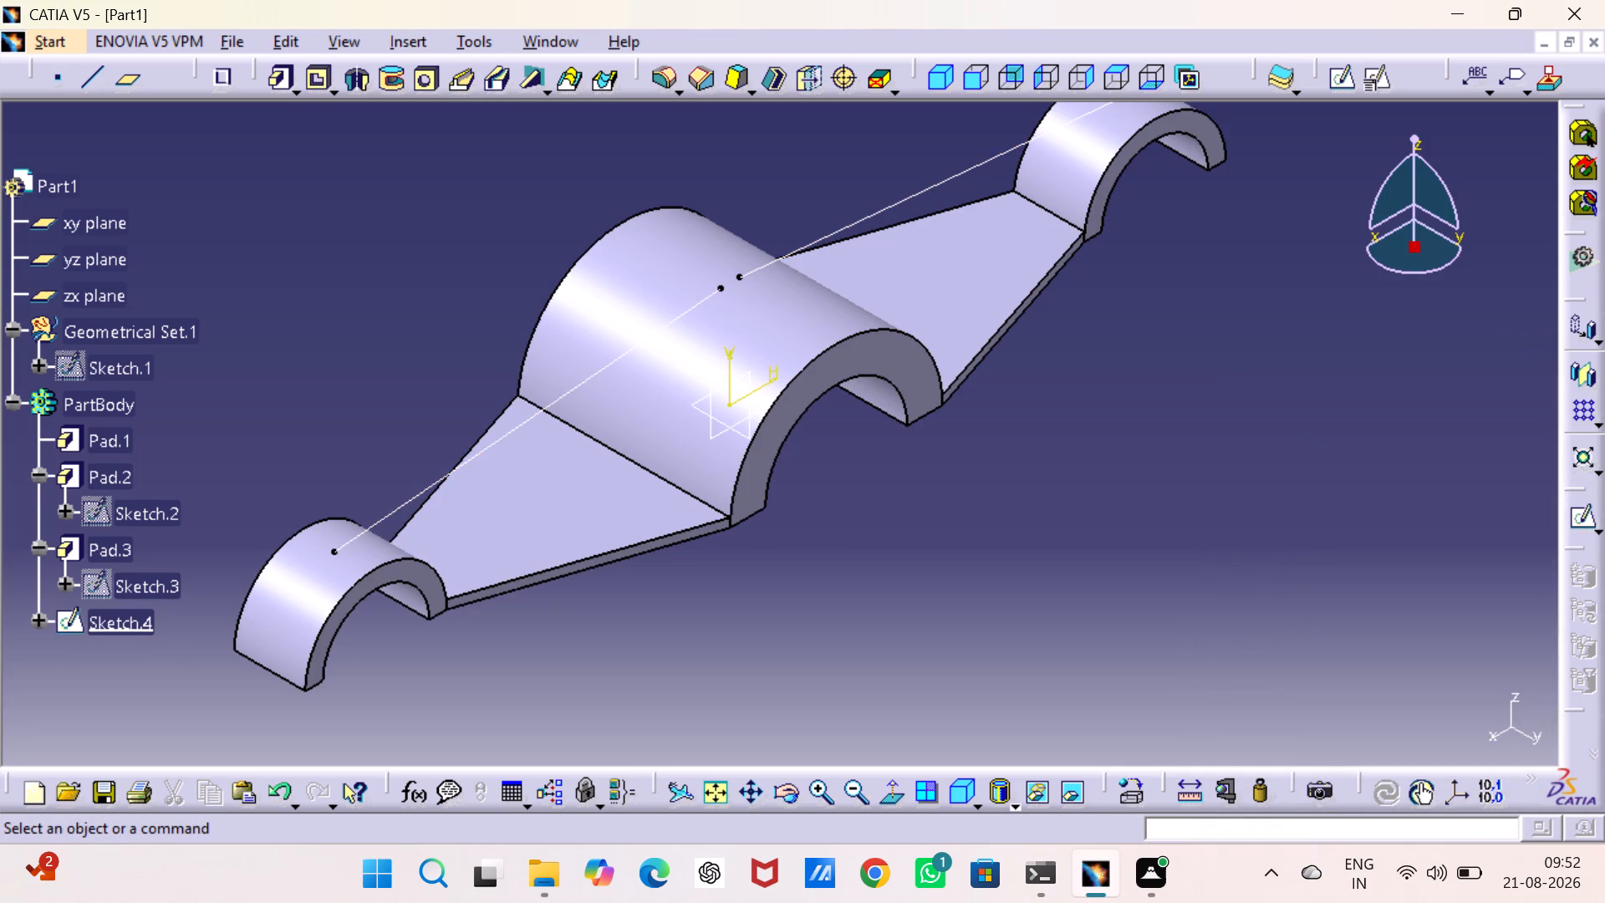
# Reopen the mirrored tangent-line sketch for editing.
pyautogui.doubleClick(902, 202)
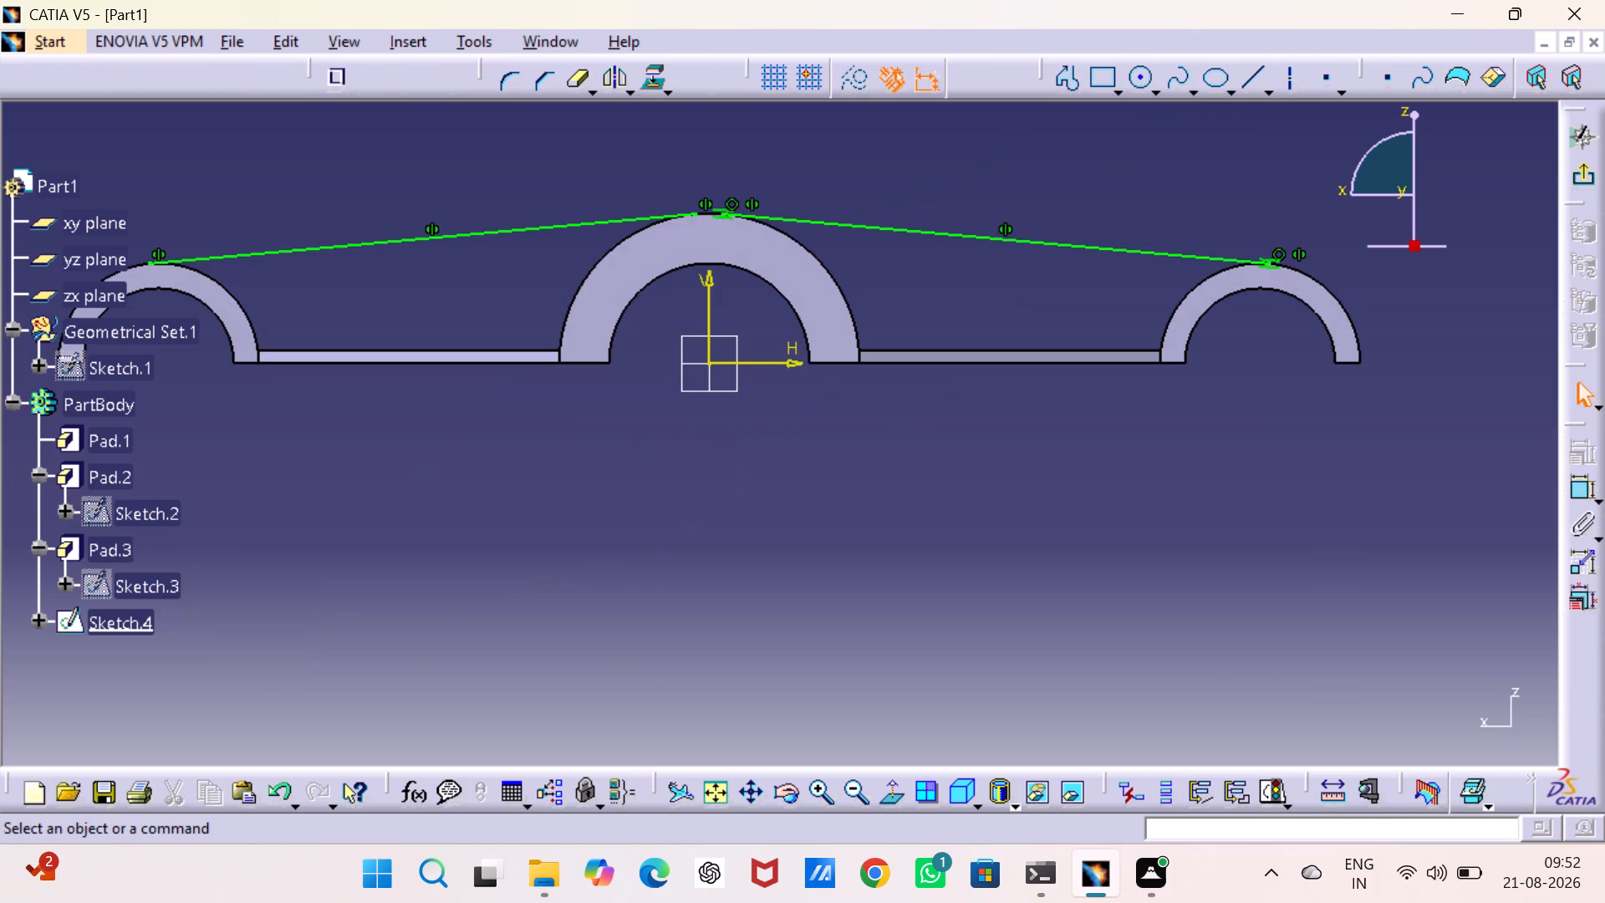
pyautogui.click(890, 514)
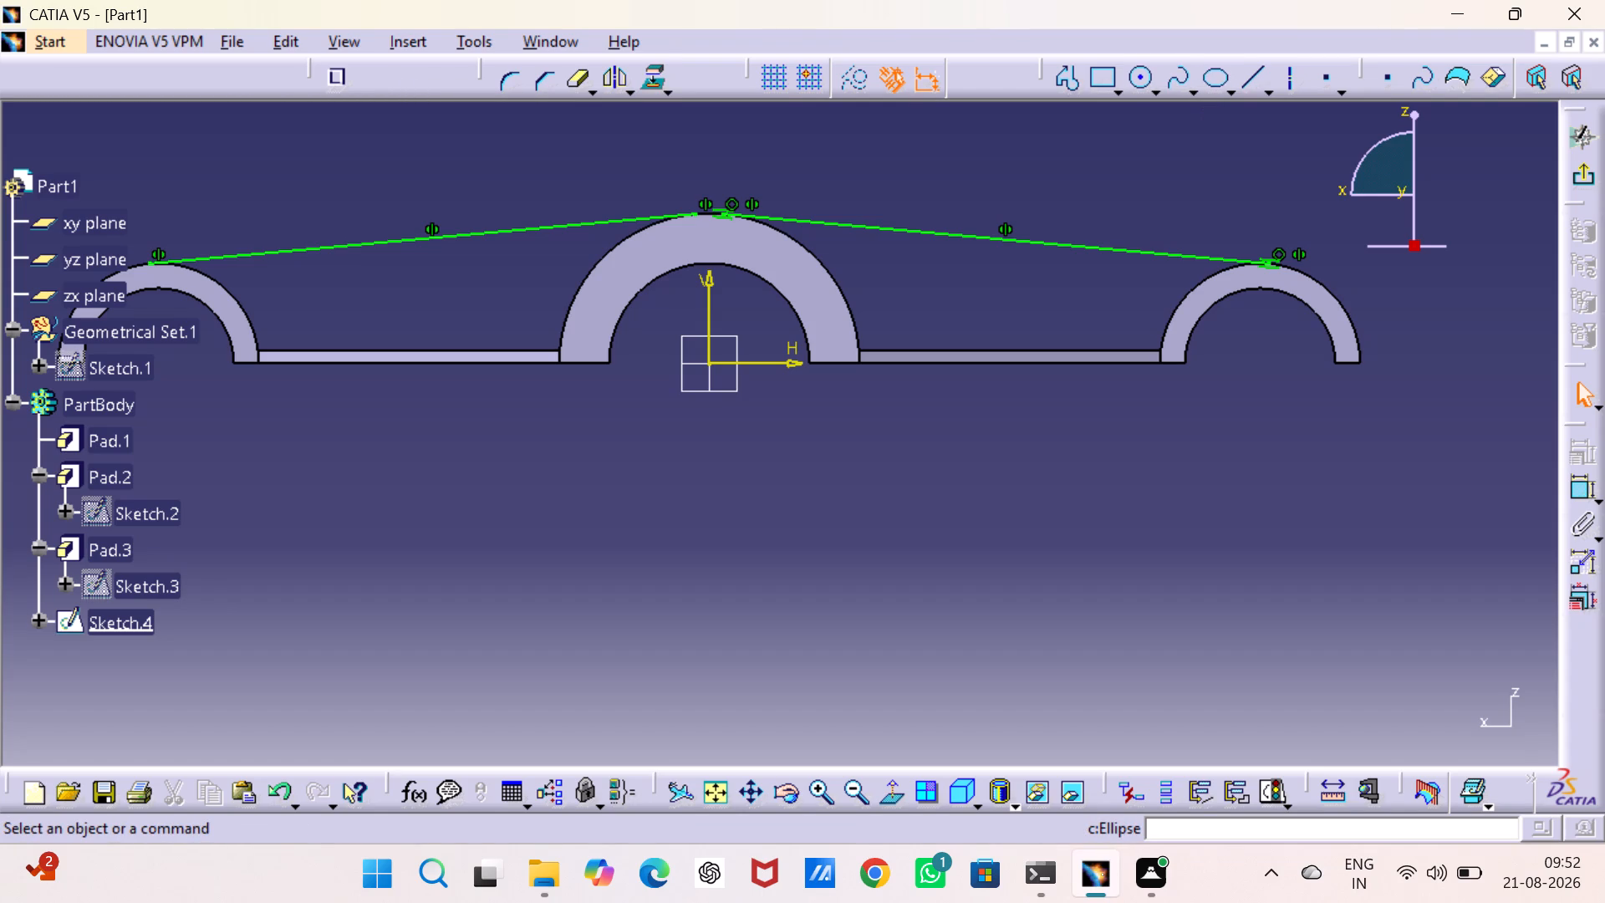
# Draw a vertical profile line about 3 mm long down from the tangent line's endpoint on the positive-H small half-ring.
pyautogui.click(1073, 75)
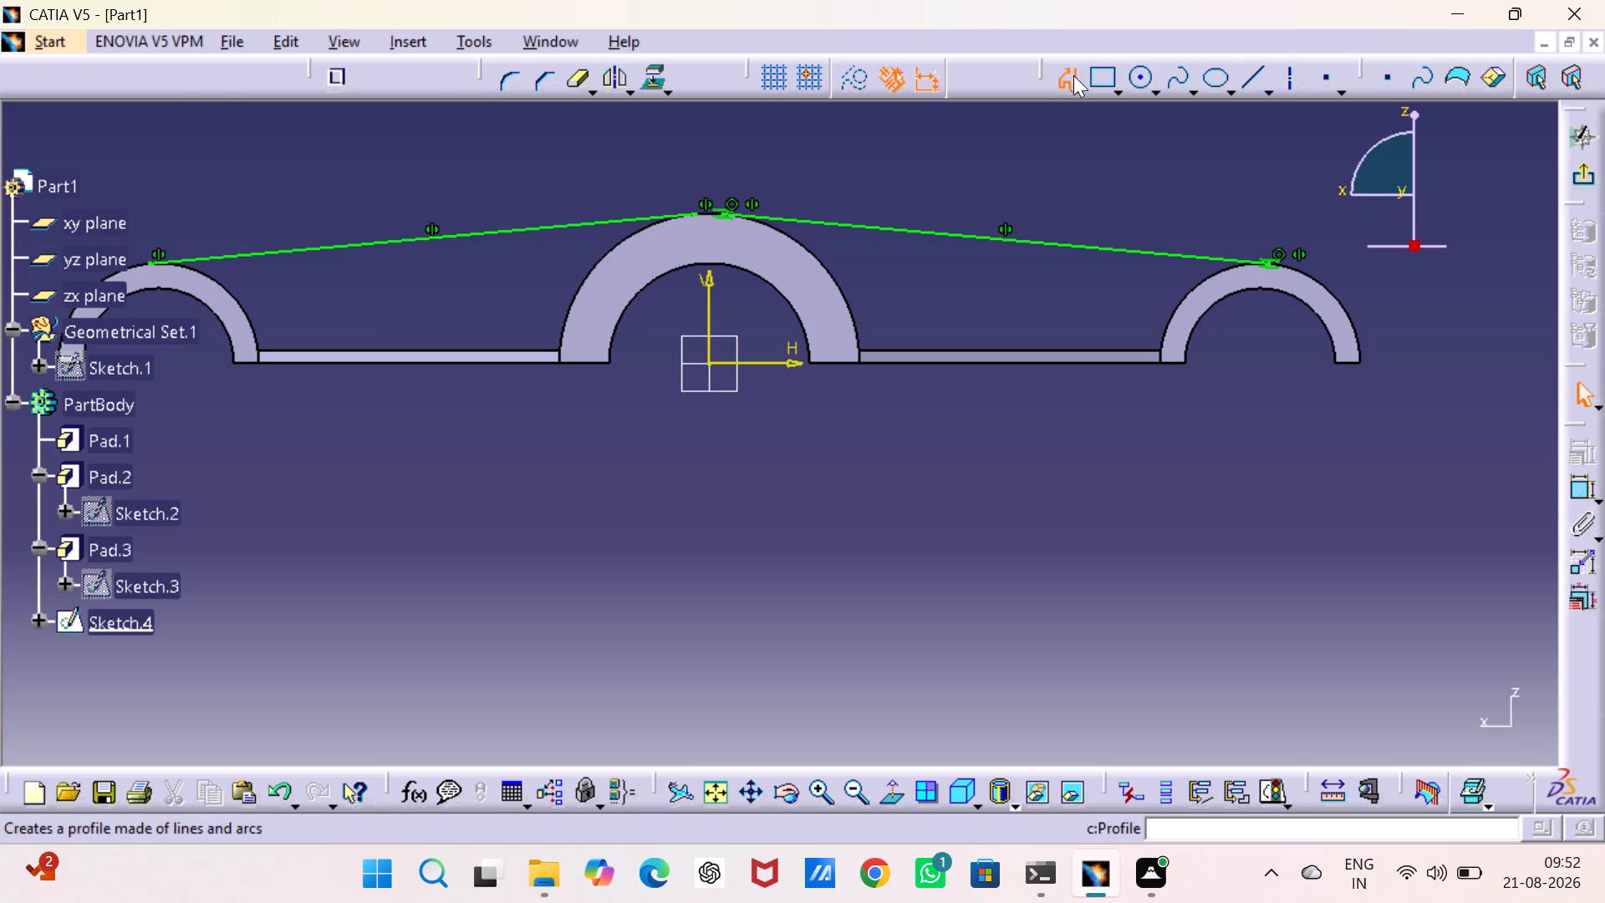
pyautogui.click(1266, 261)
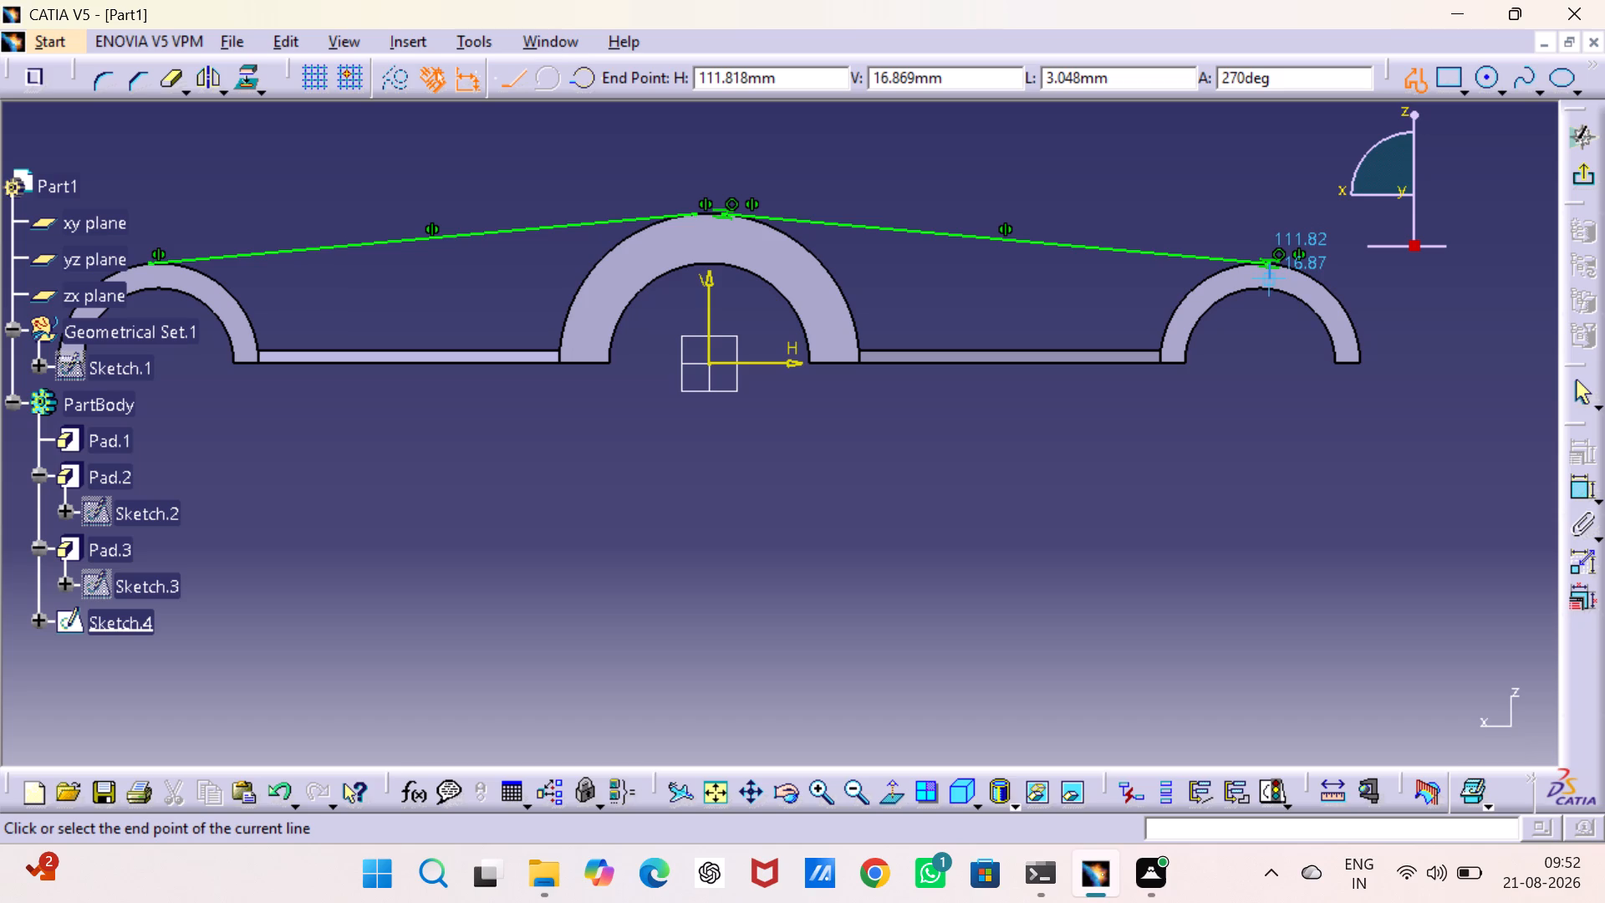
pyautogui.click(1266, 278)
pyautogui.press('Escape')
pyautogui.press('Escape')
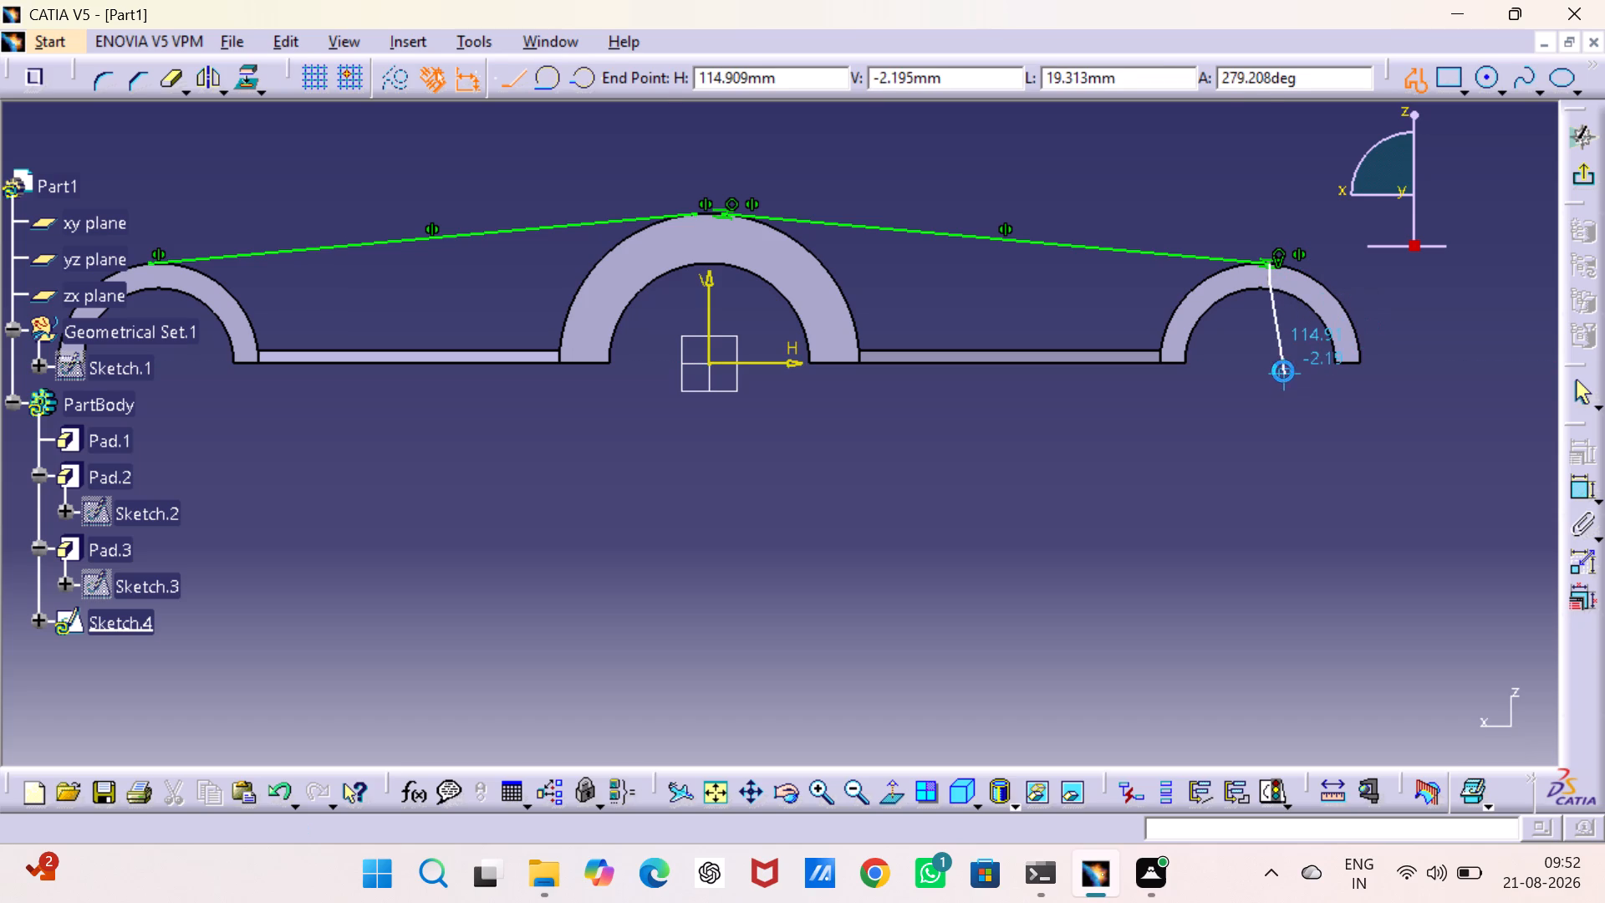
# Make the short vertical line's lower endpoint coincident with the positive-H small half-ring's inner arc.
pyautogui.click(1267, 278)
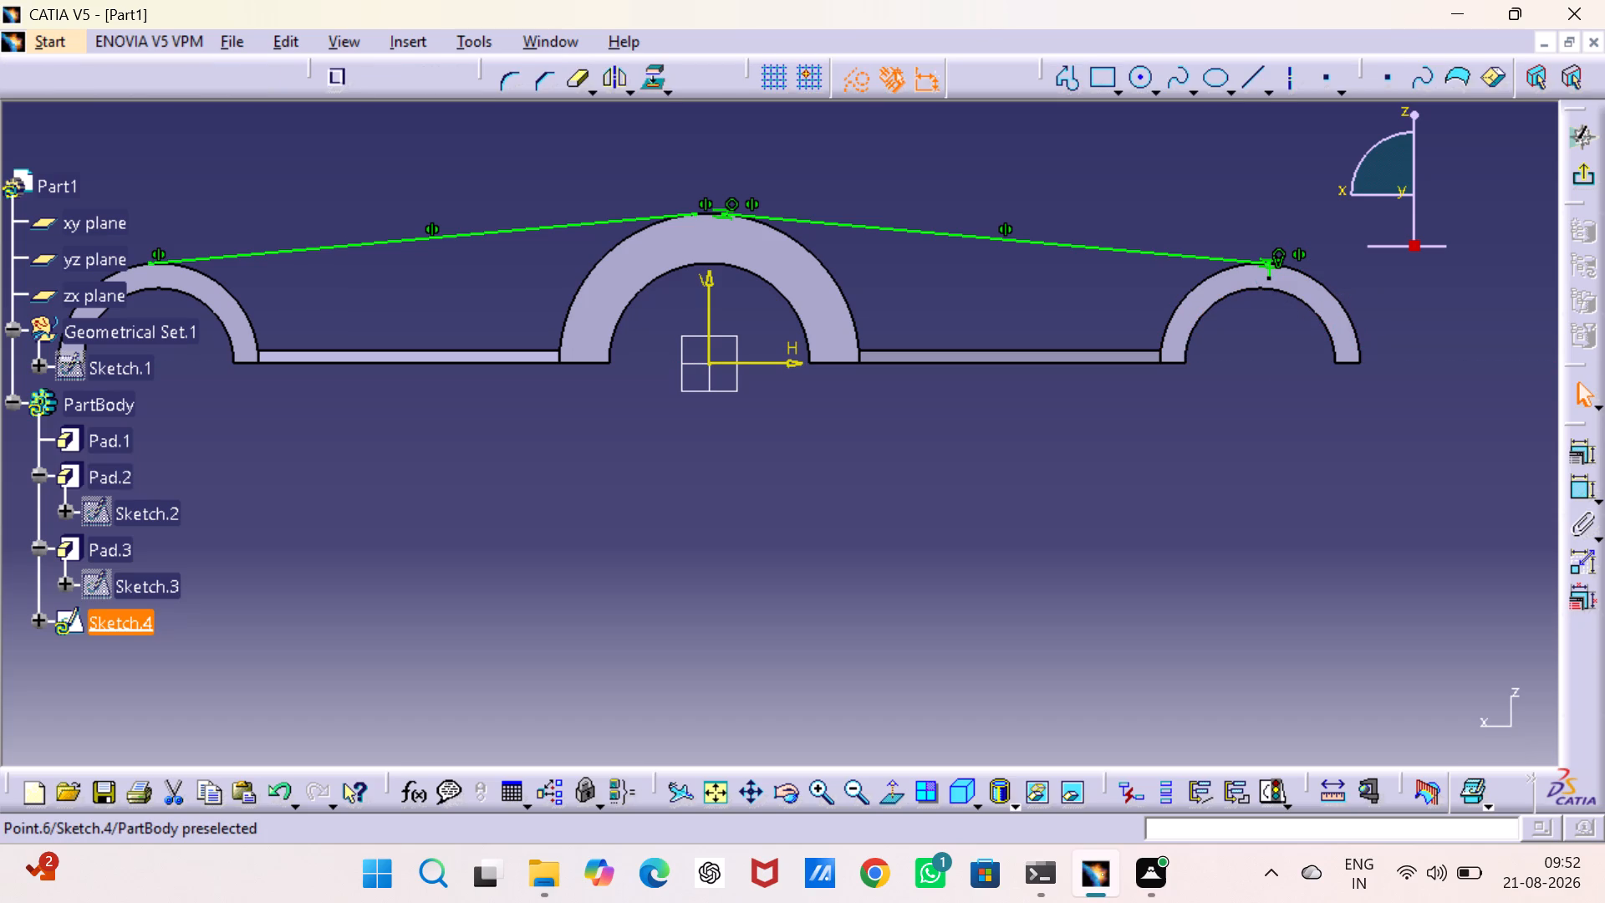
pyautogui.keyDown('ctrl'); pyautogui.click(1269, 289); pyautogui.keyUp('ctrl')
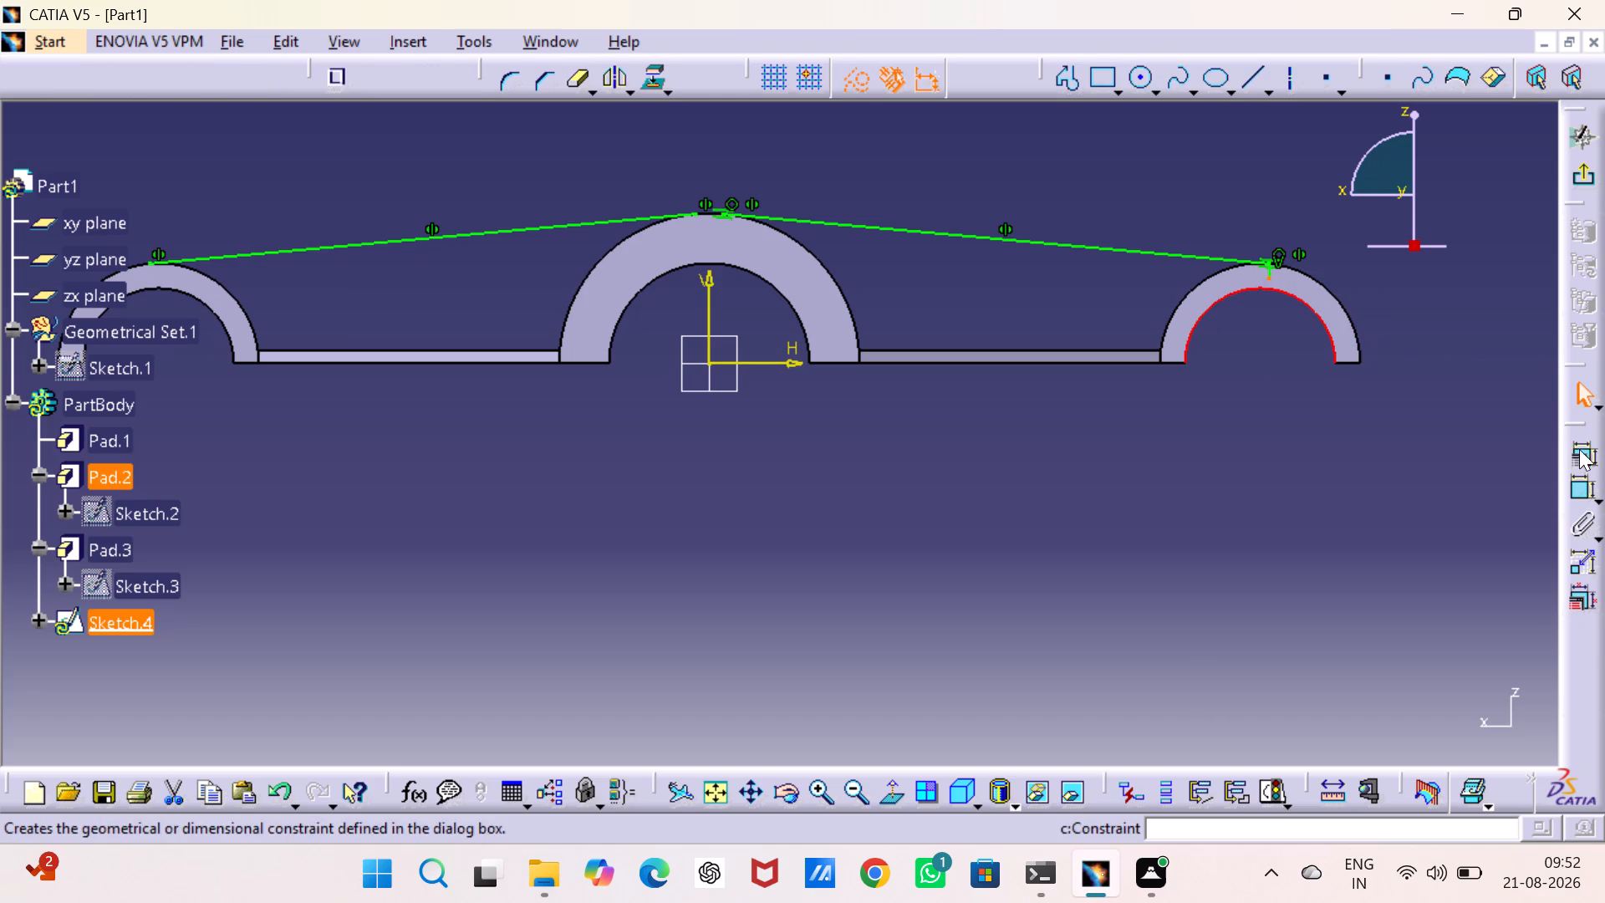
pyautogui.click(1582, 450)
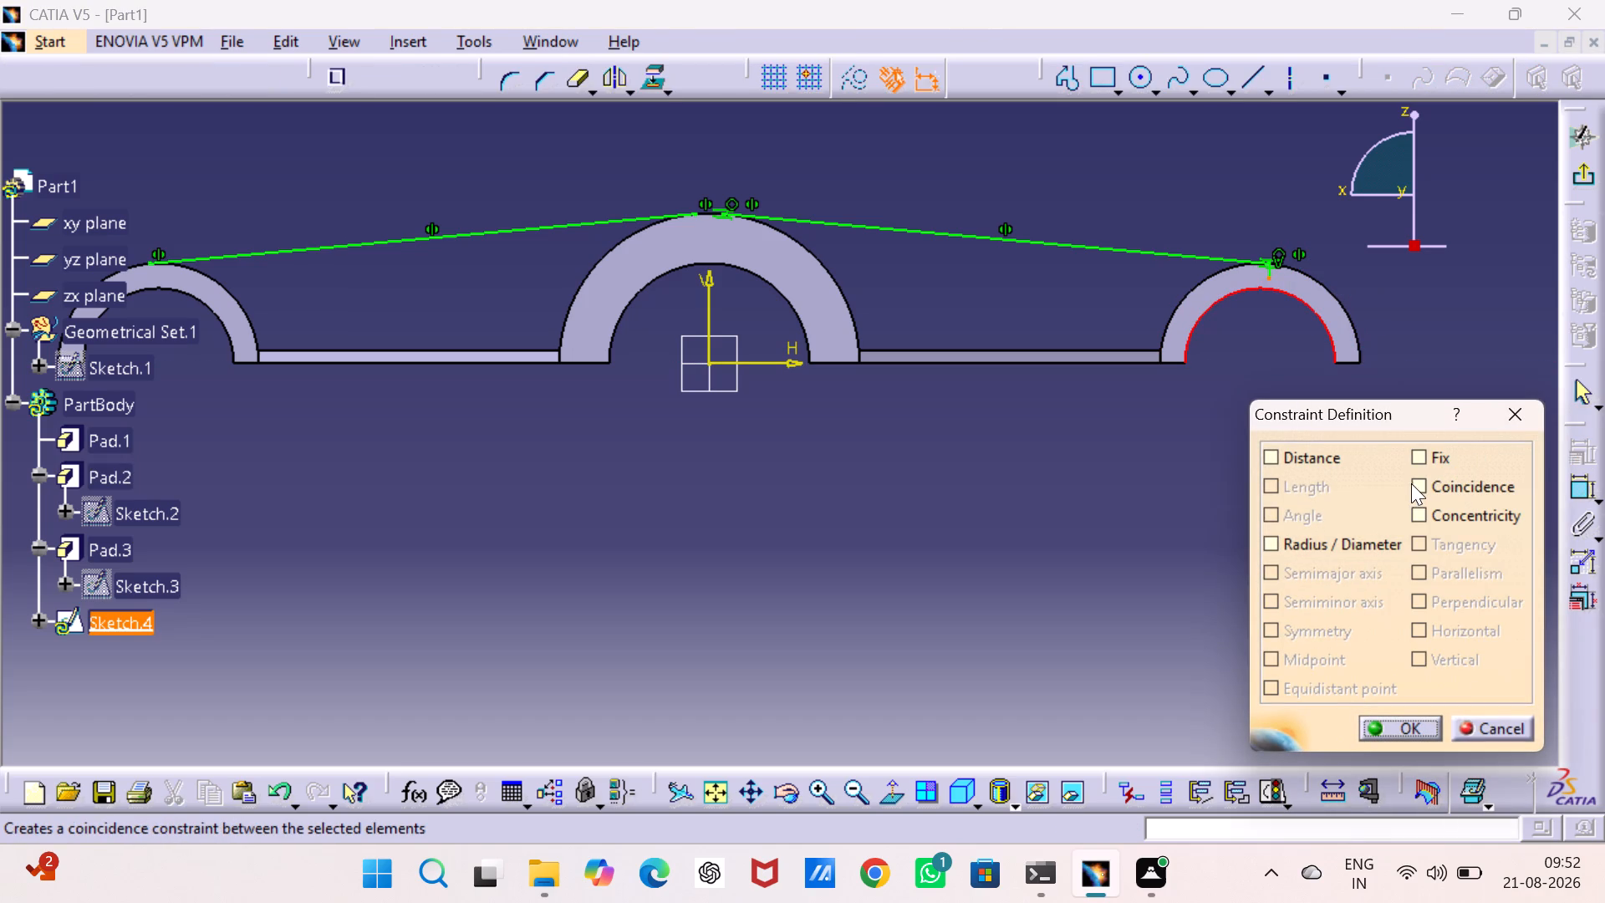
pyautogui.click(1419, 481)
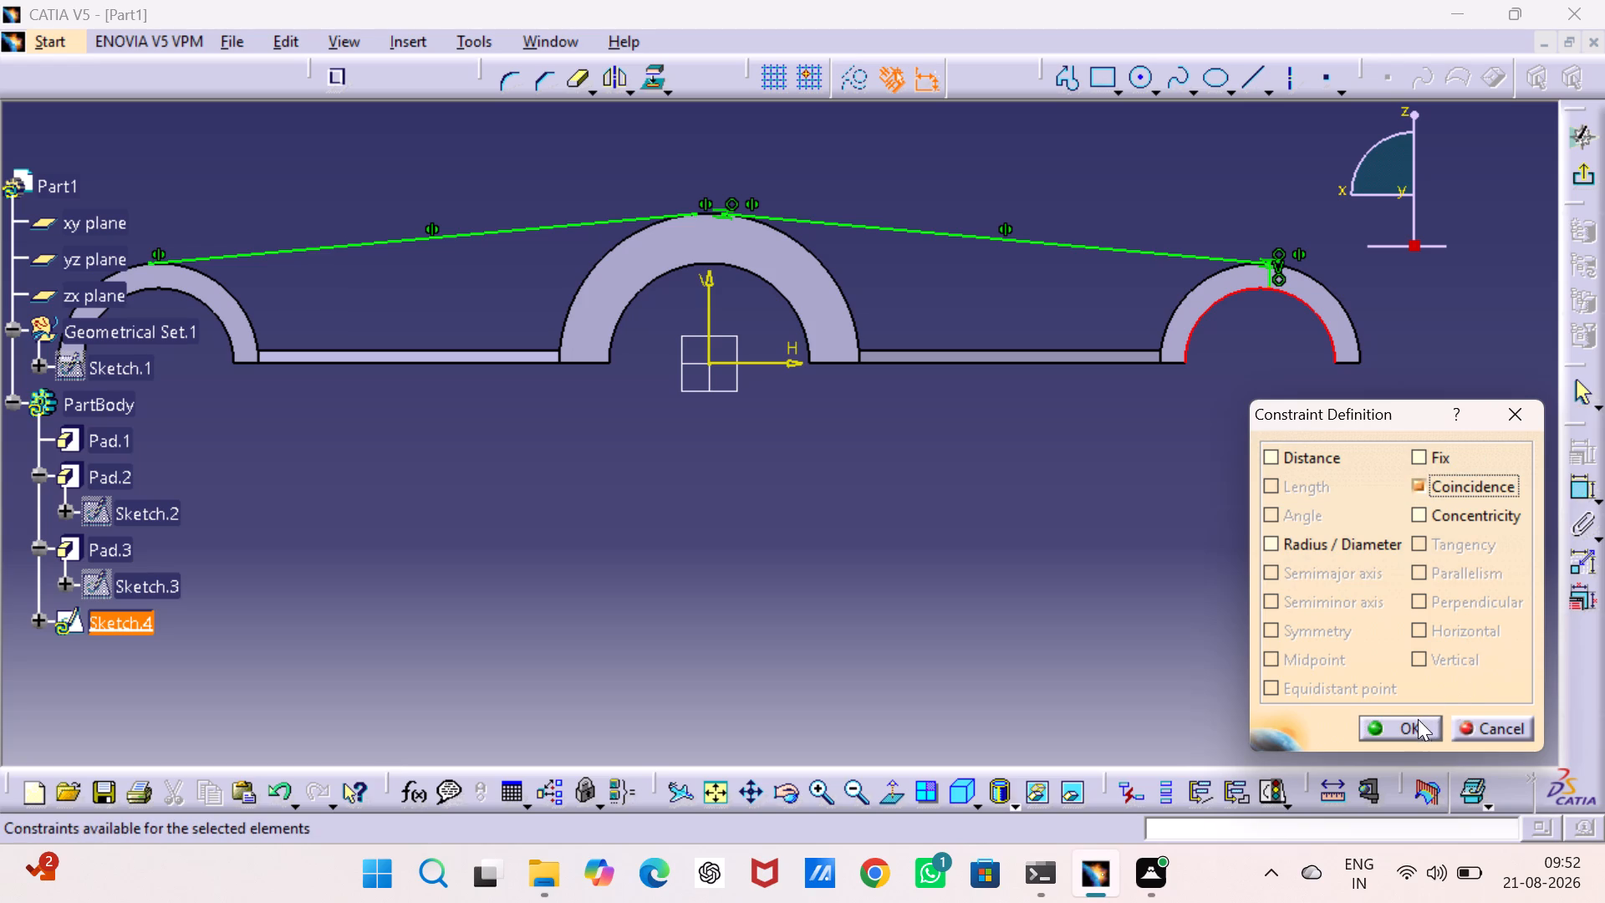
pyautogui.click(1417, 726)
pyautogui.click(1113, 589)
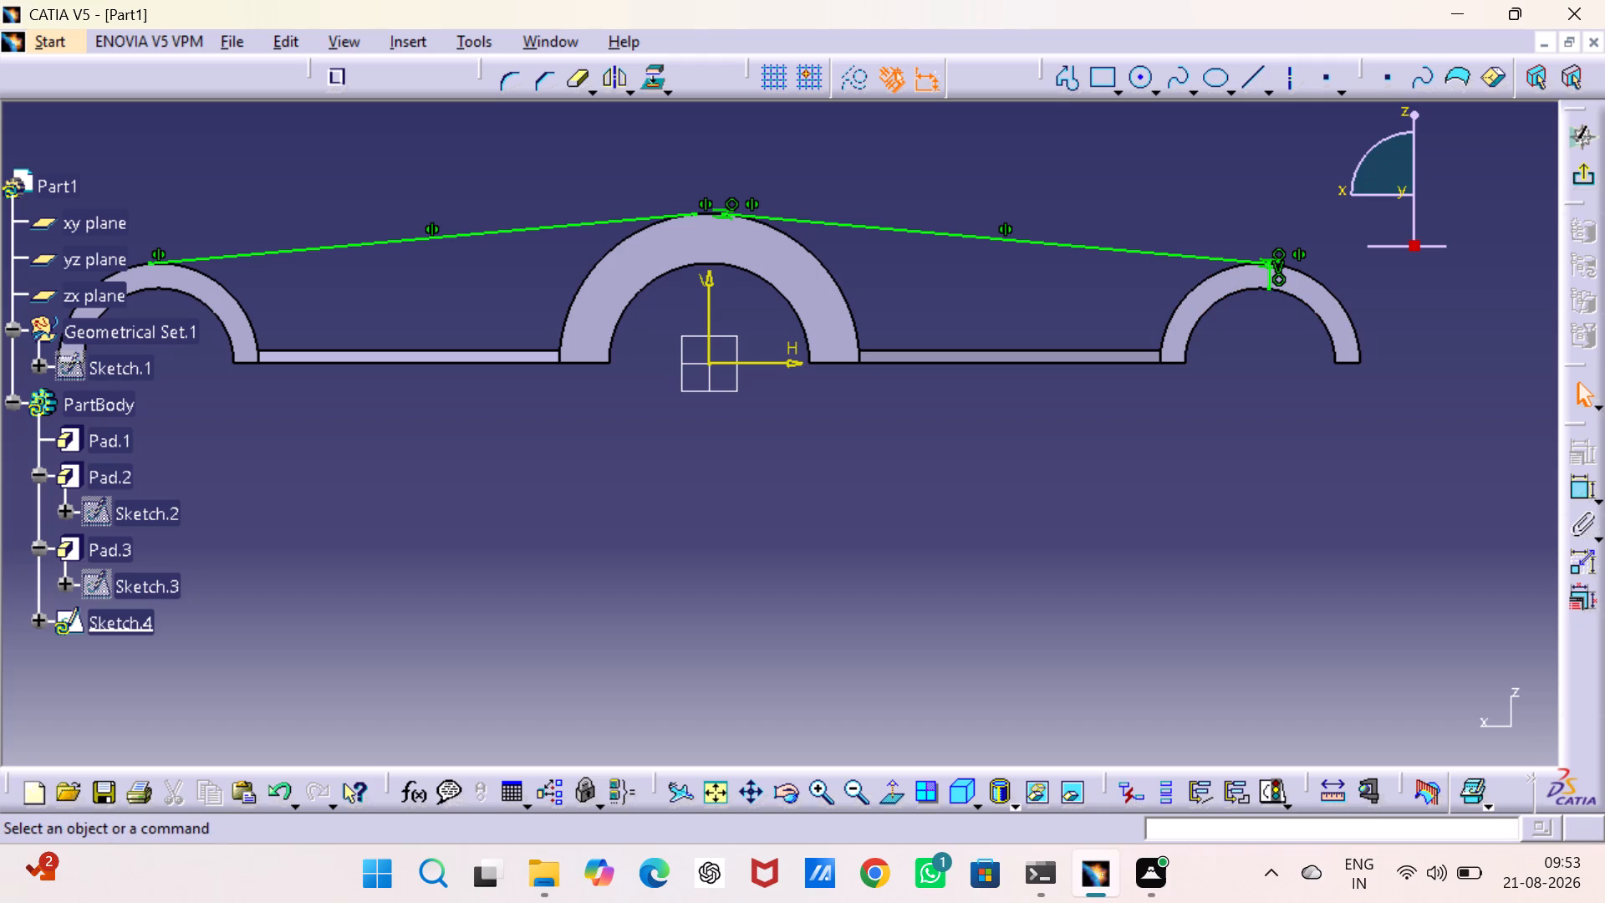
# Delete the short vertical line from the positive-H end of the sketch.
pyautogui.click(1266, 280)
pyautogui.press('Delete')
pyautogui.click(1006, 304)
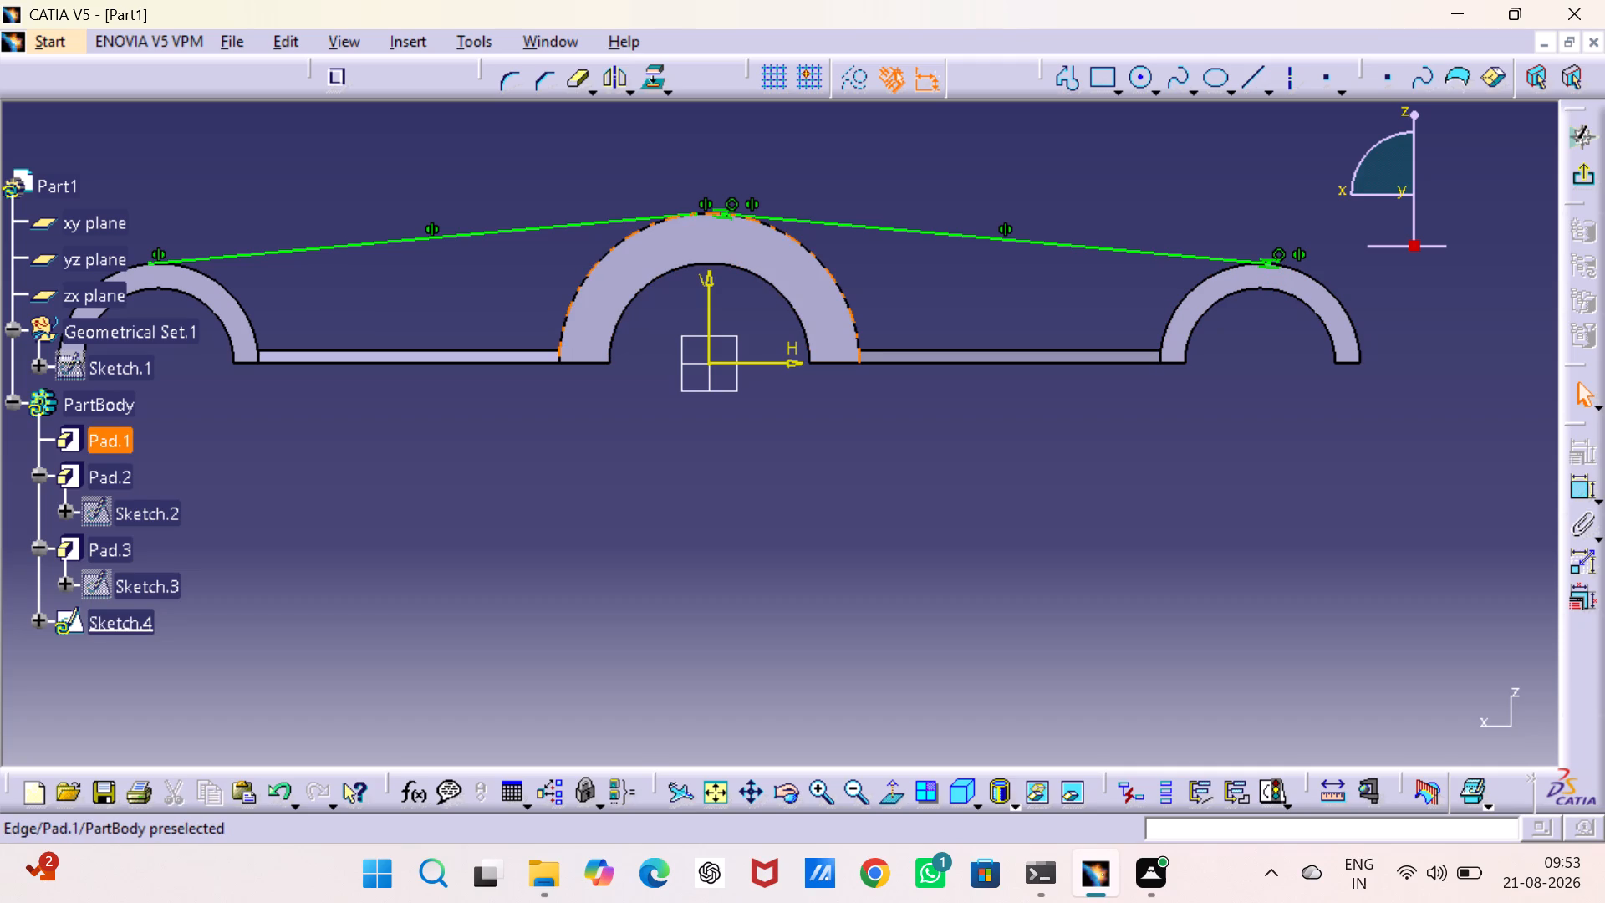
# Project the outer arcs of the central and positive-H small half-rings and the upper edge of the plate between them onto the sketch.
pyautogui.keyDown('ctrl'); pyautogui.moveTo(824, 273); pyautogui.dragTo(835, 282); pyautogui.keyUp('ctrl')
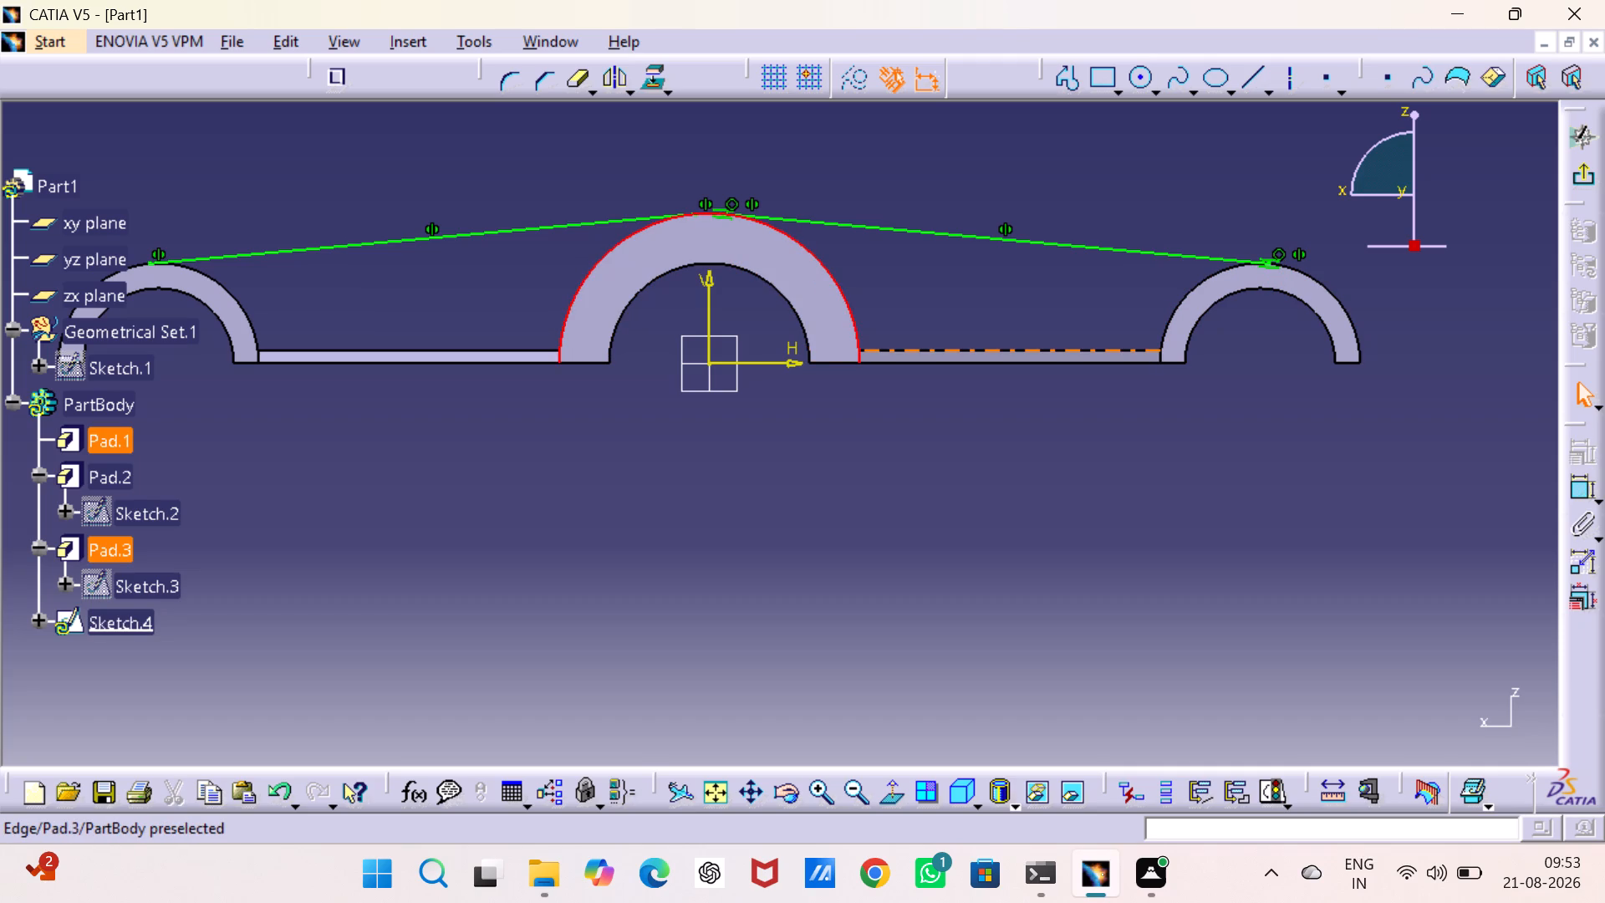
pyautogui.keyDown('ctrl'); pyautogui.click(905, 349); pyautogui.keyUp('ctrl')
pyautogui.keyDown('ctrl'); pyautogui.click(1180, 306); pyautogui.keyUp('ctrl')
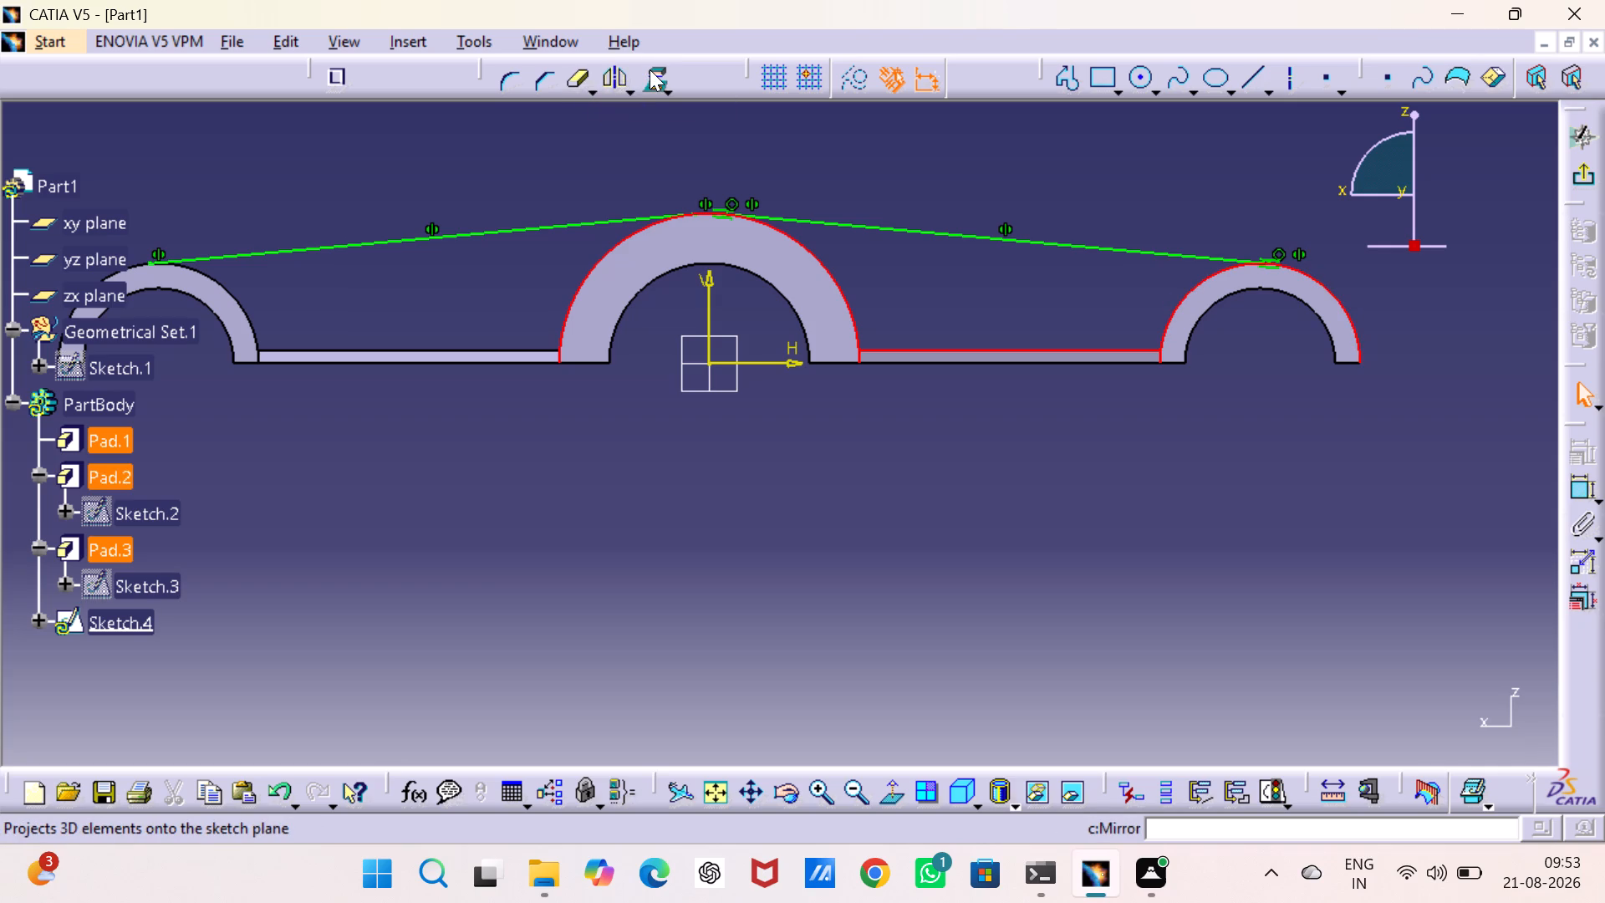
pyautogui.click(650, 69)
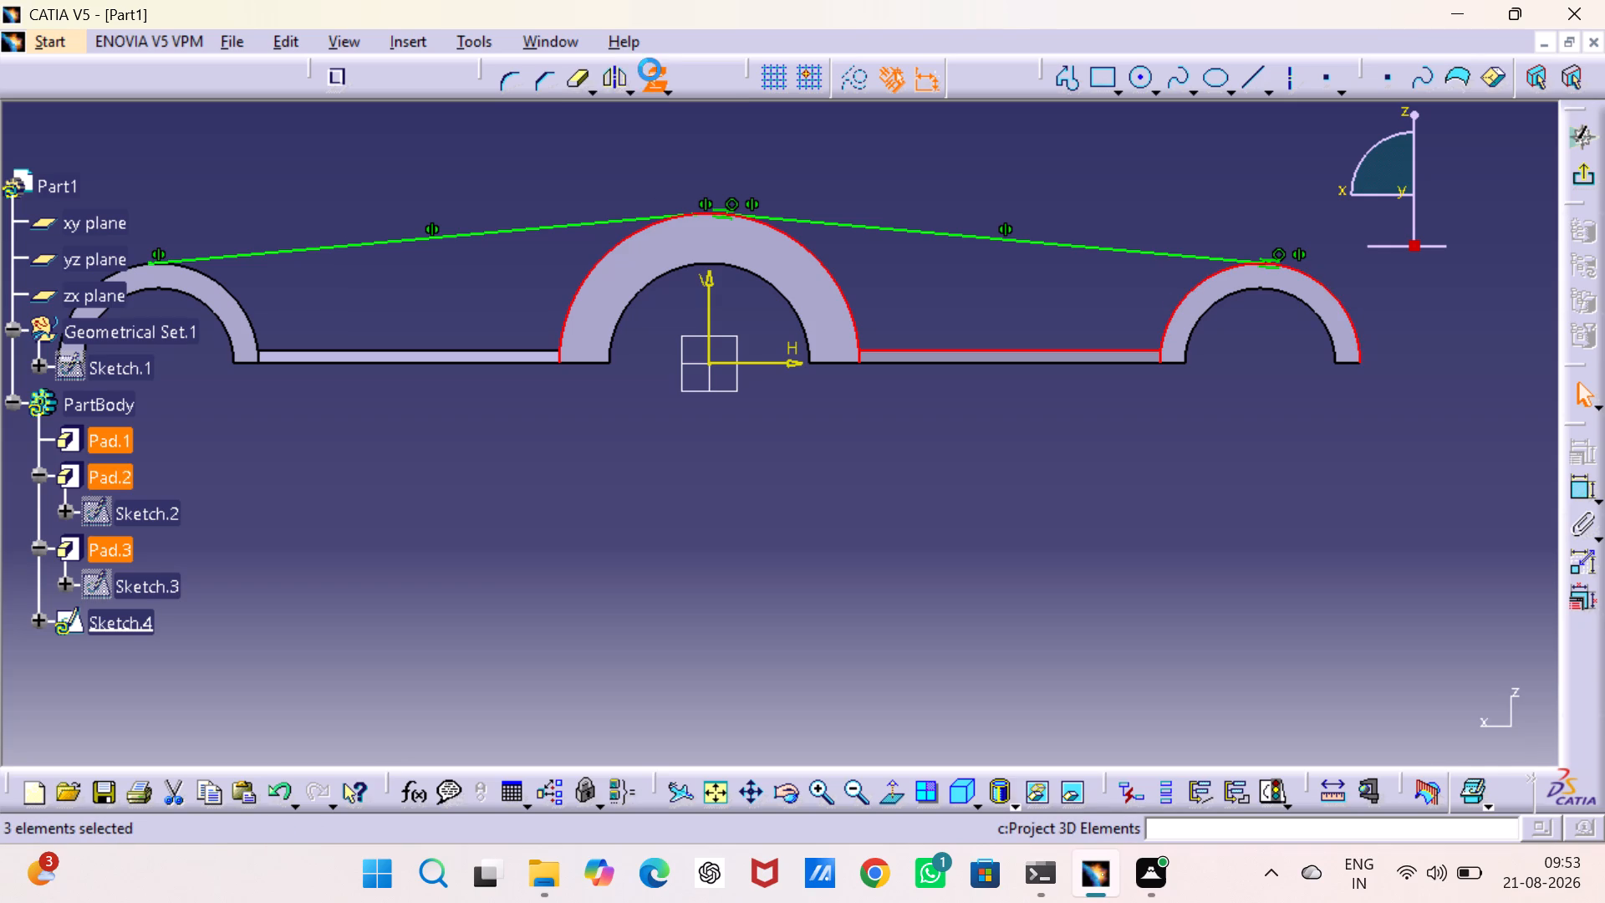
pyautogui.click(945, 143)
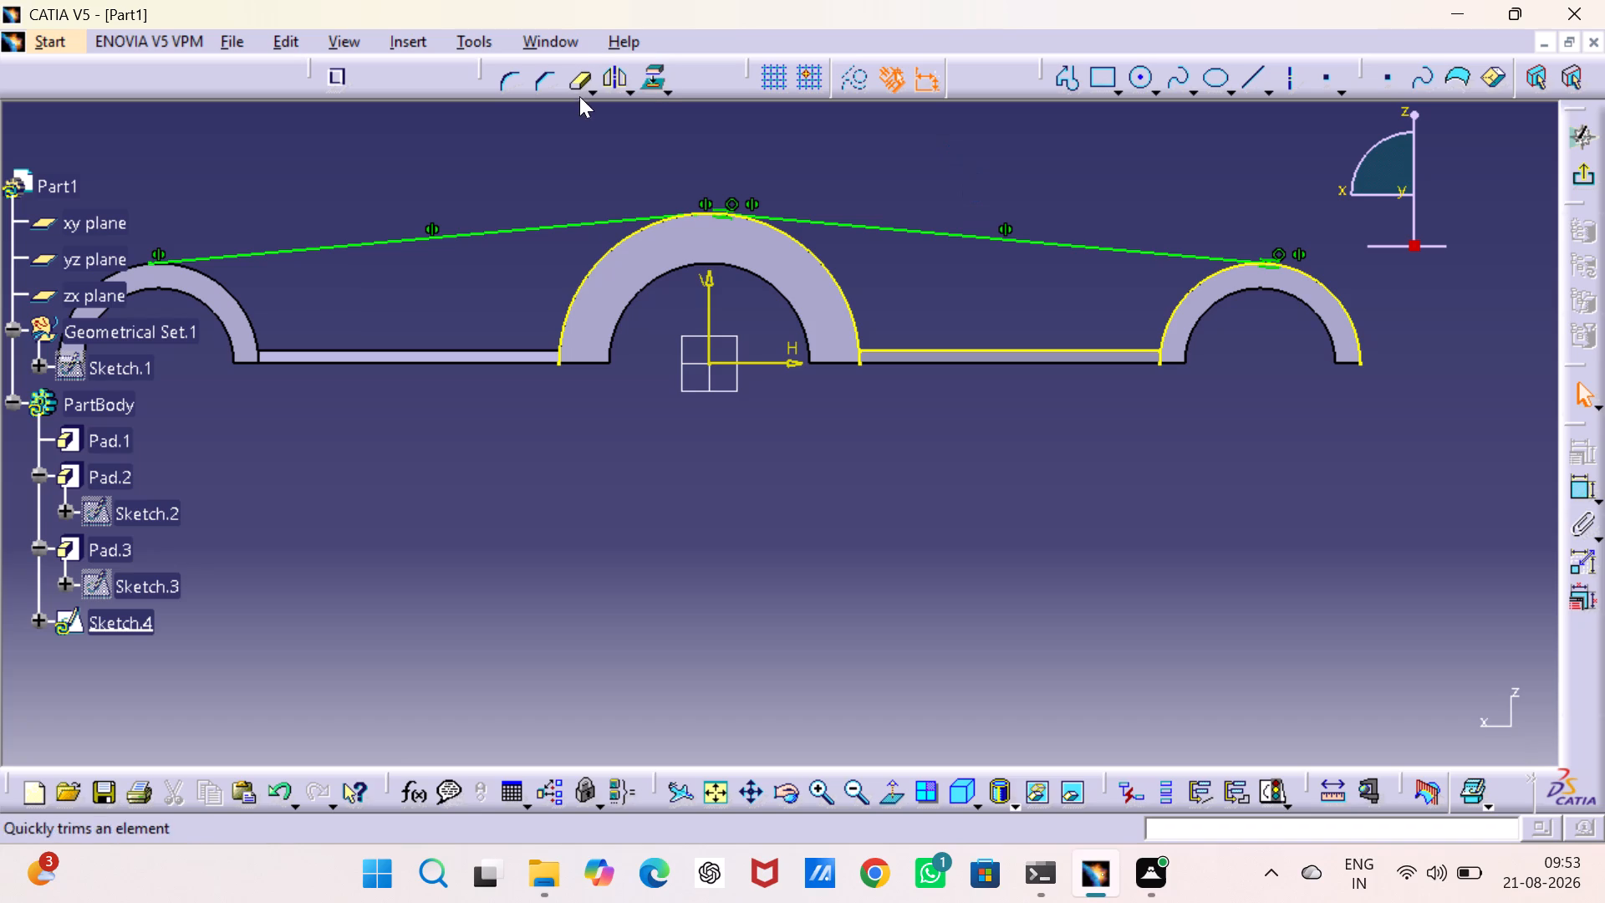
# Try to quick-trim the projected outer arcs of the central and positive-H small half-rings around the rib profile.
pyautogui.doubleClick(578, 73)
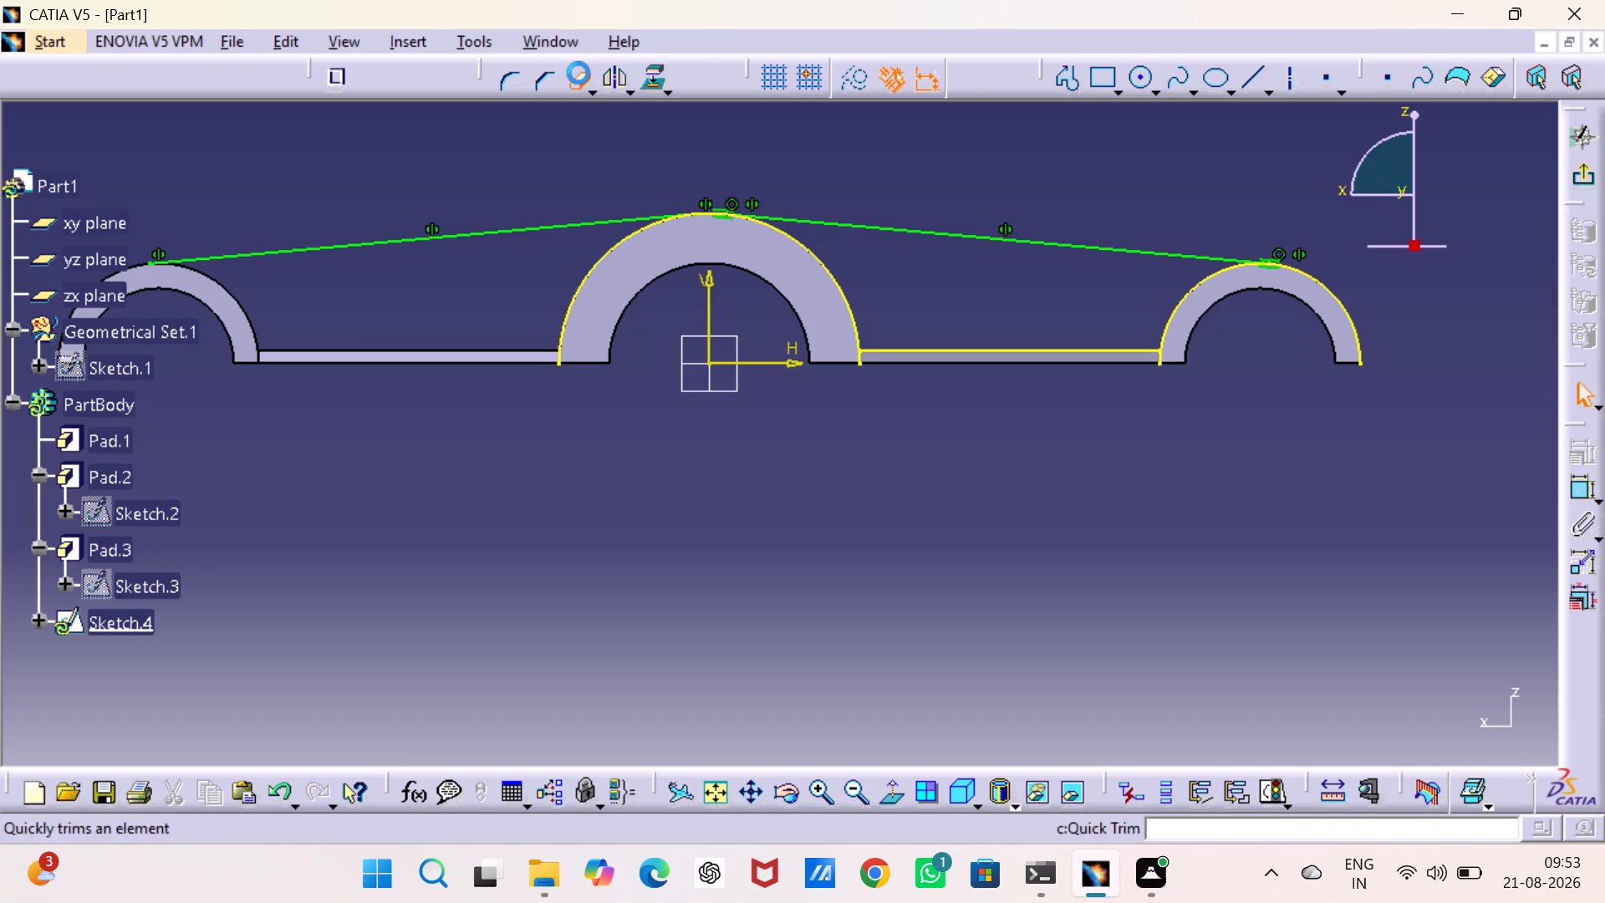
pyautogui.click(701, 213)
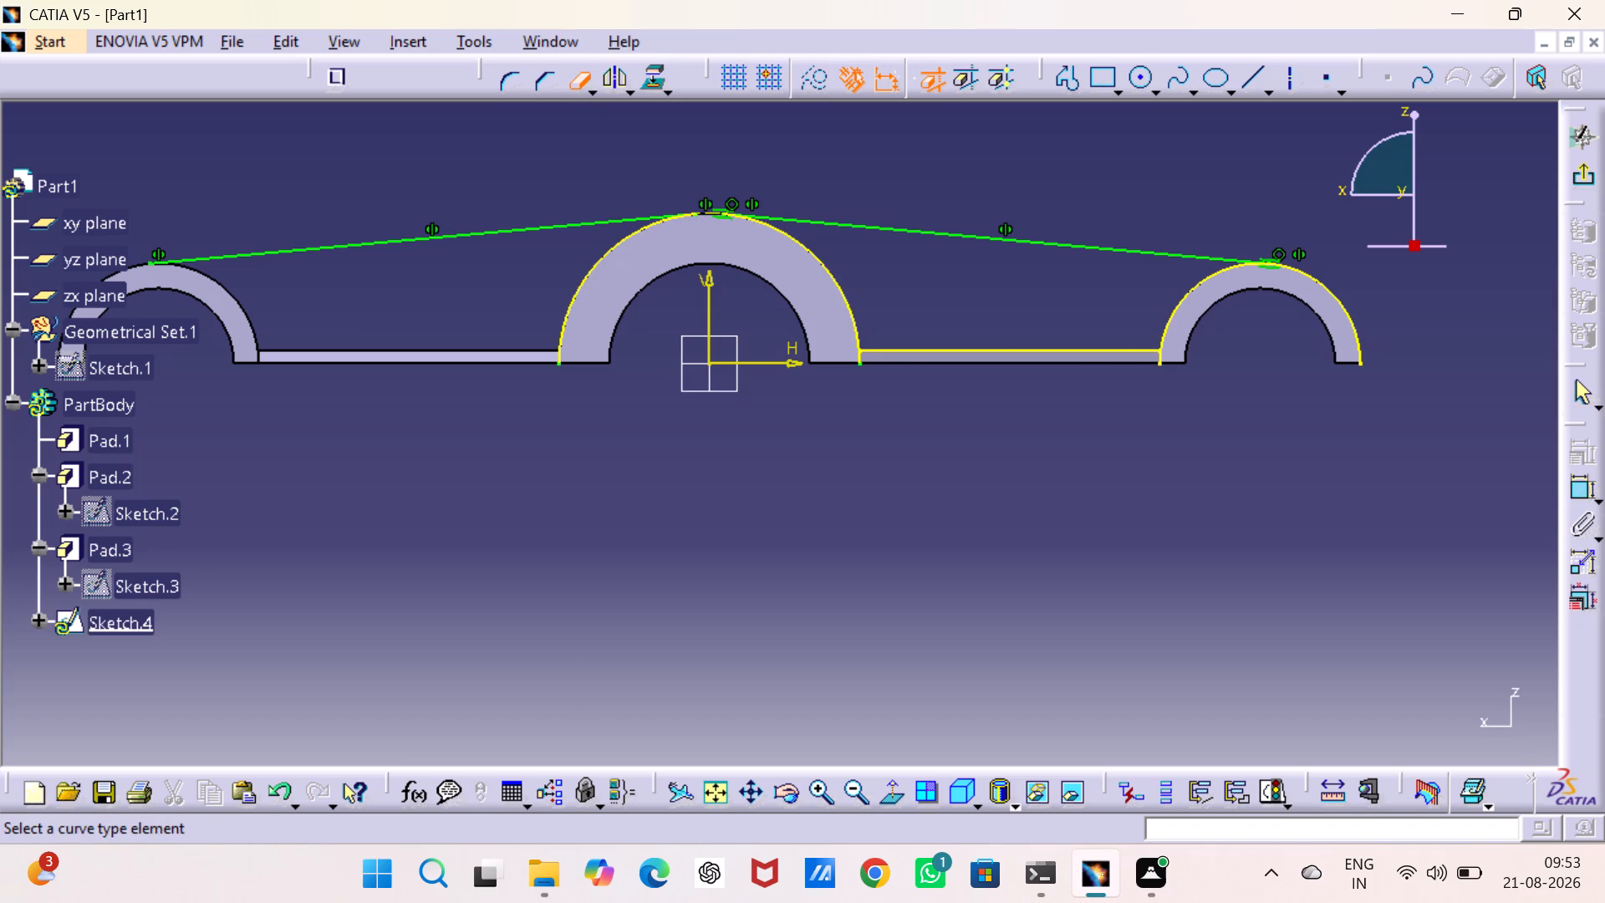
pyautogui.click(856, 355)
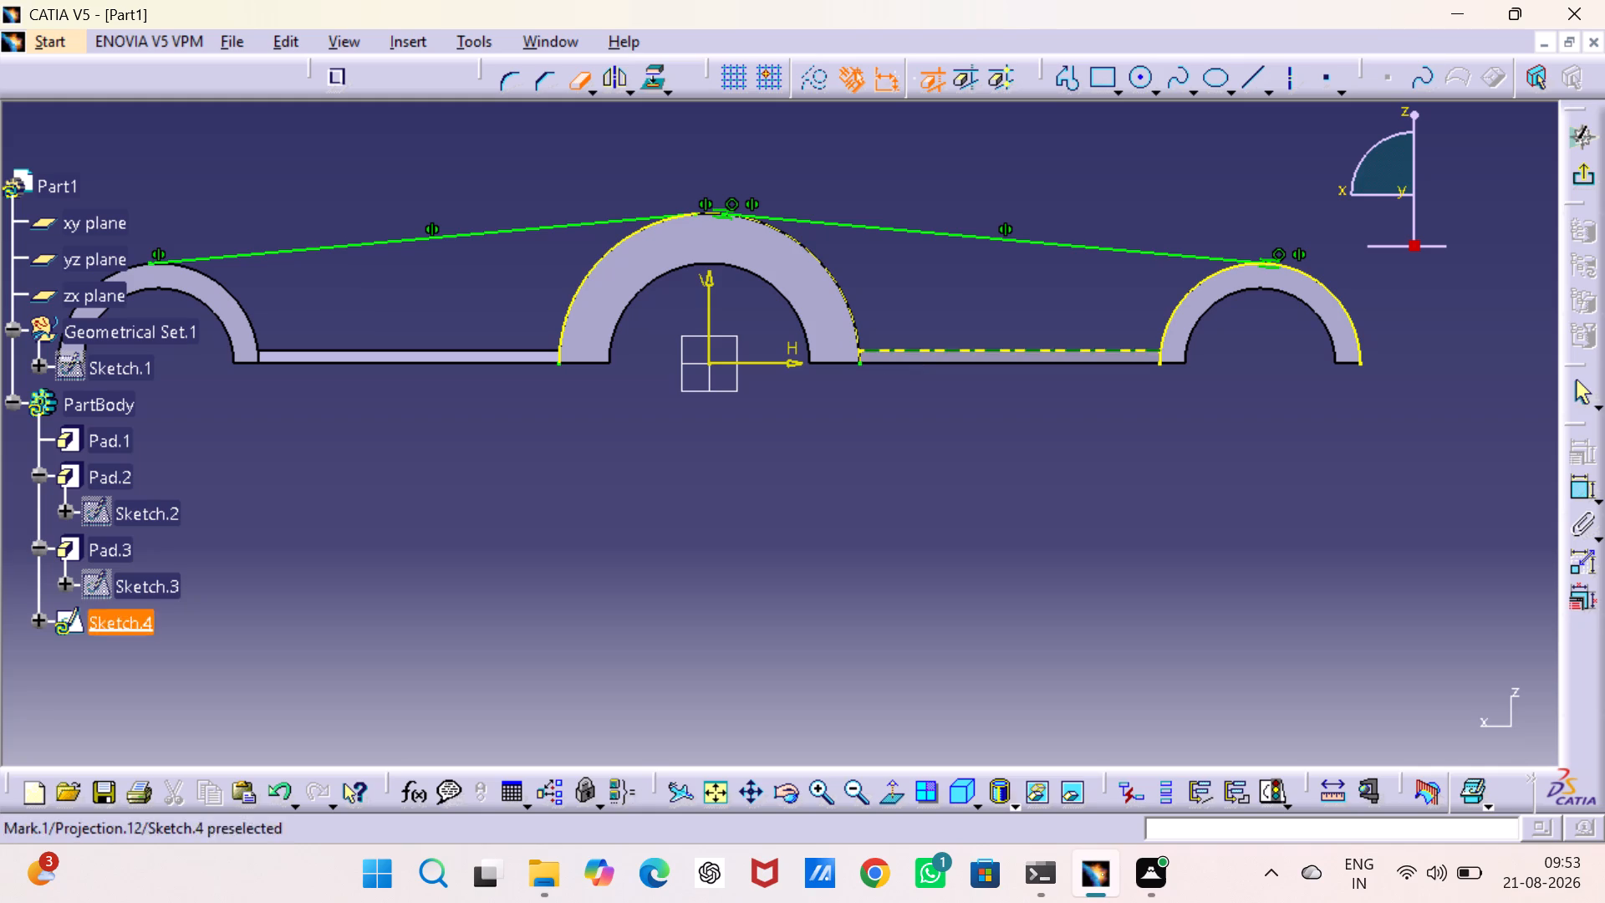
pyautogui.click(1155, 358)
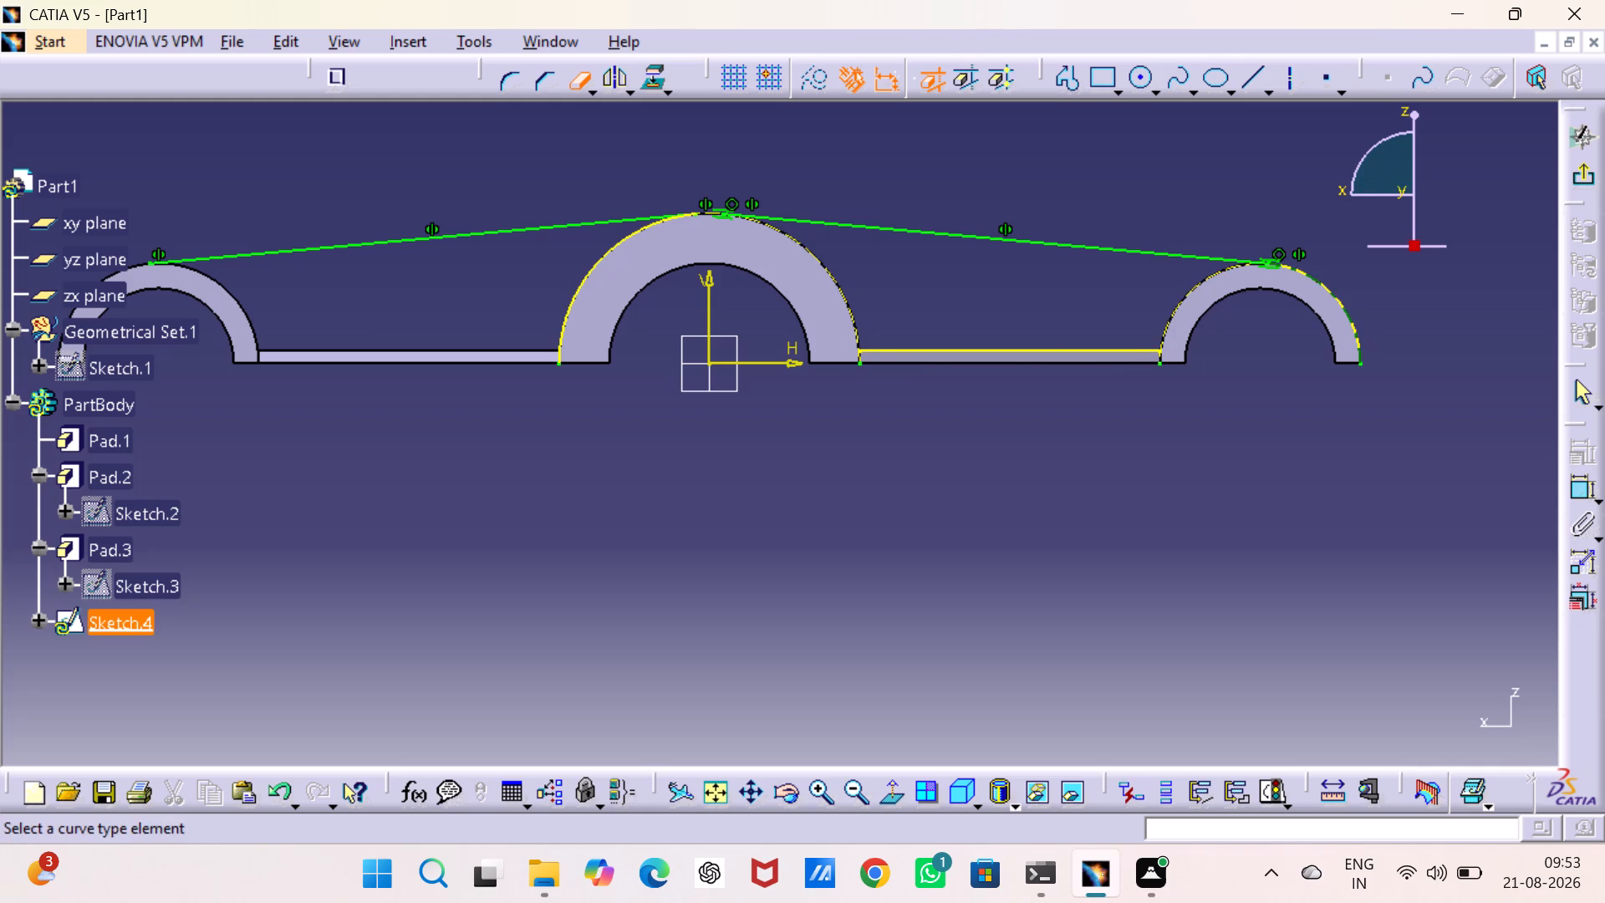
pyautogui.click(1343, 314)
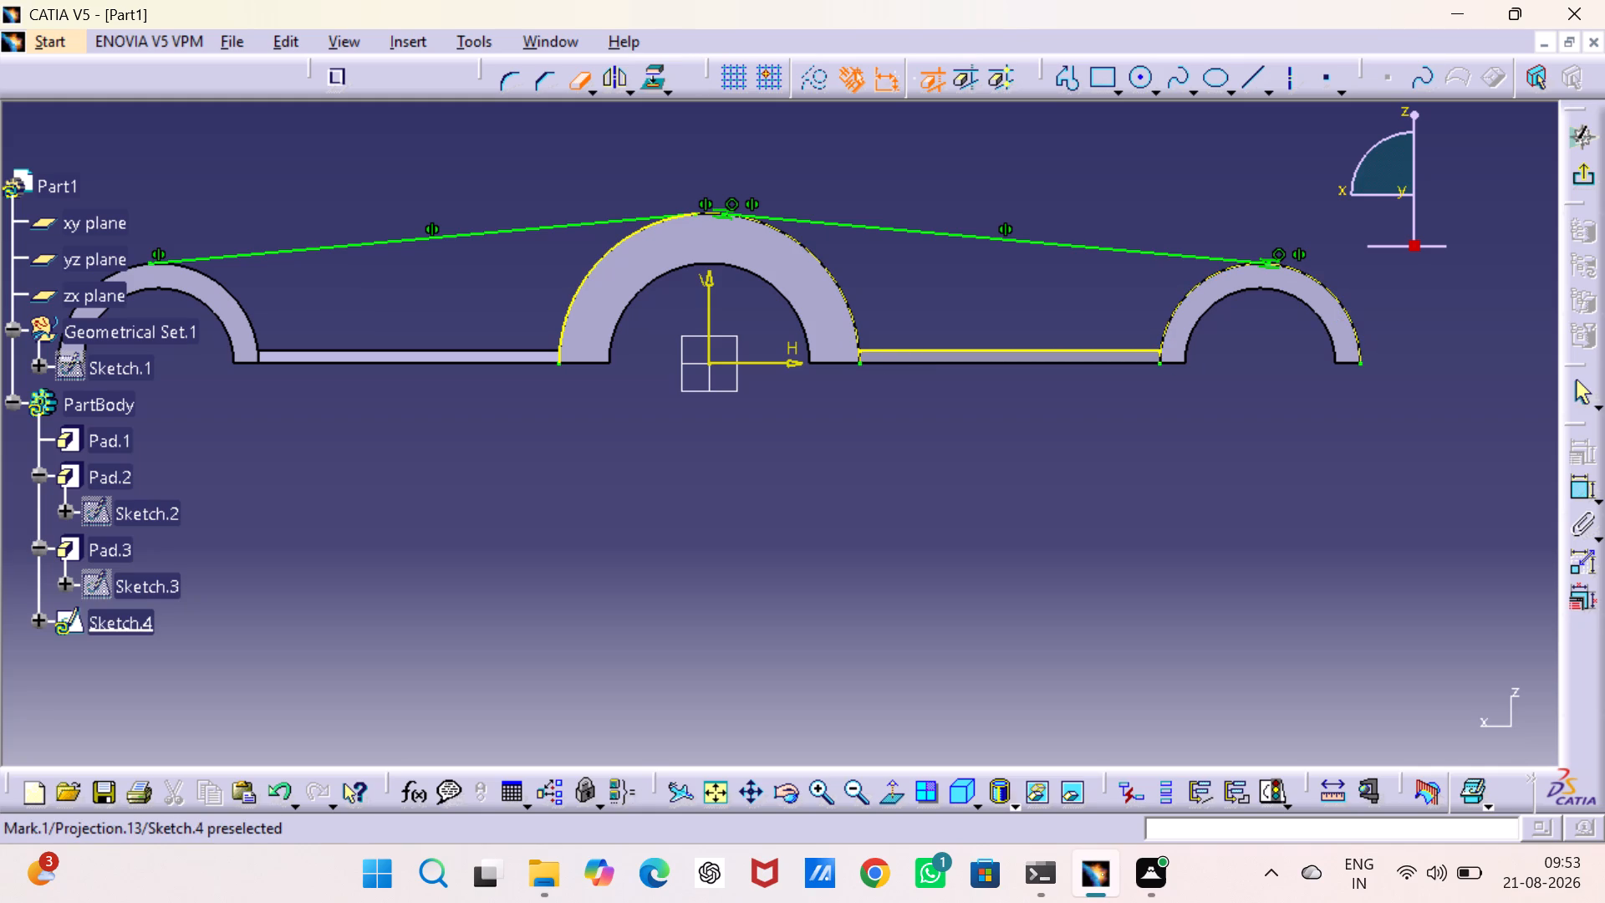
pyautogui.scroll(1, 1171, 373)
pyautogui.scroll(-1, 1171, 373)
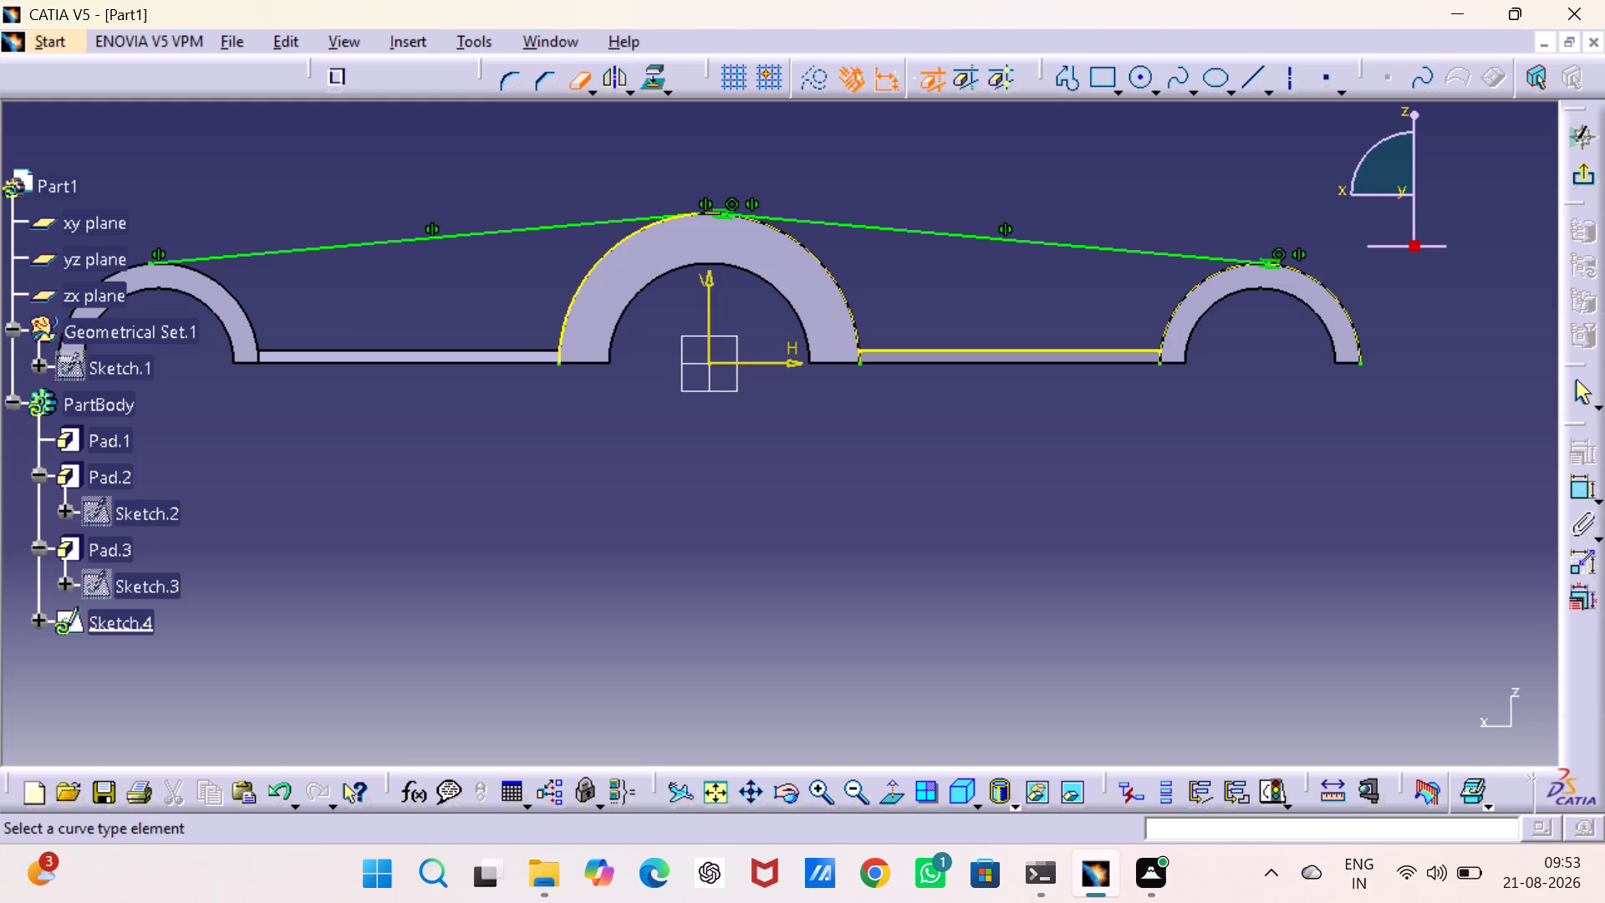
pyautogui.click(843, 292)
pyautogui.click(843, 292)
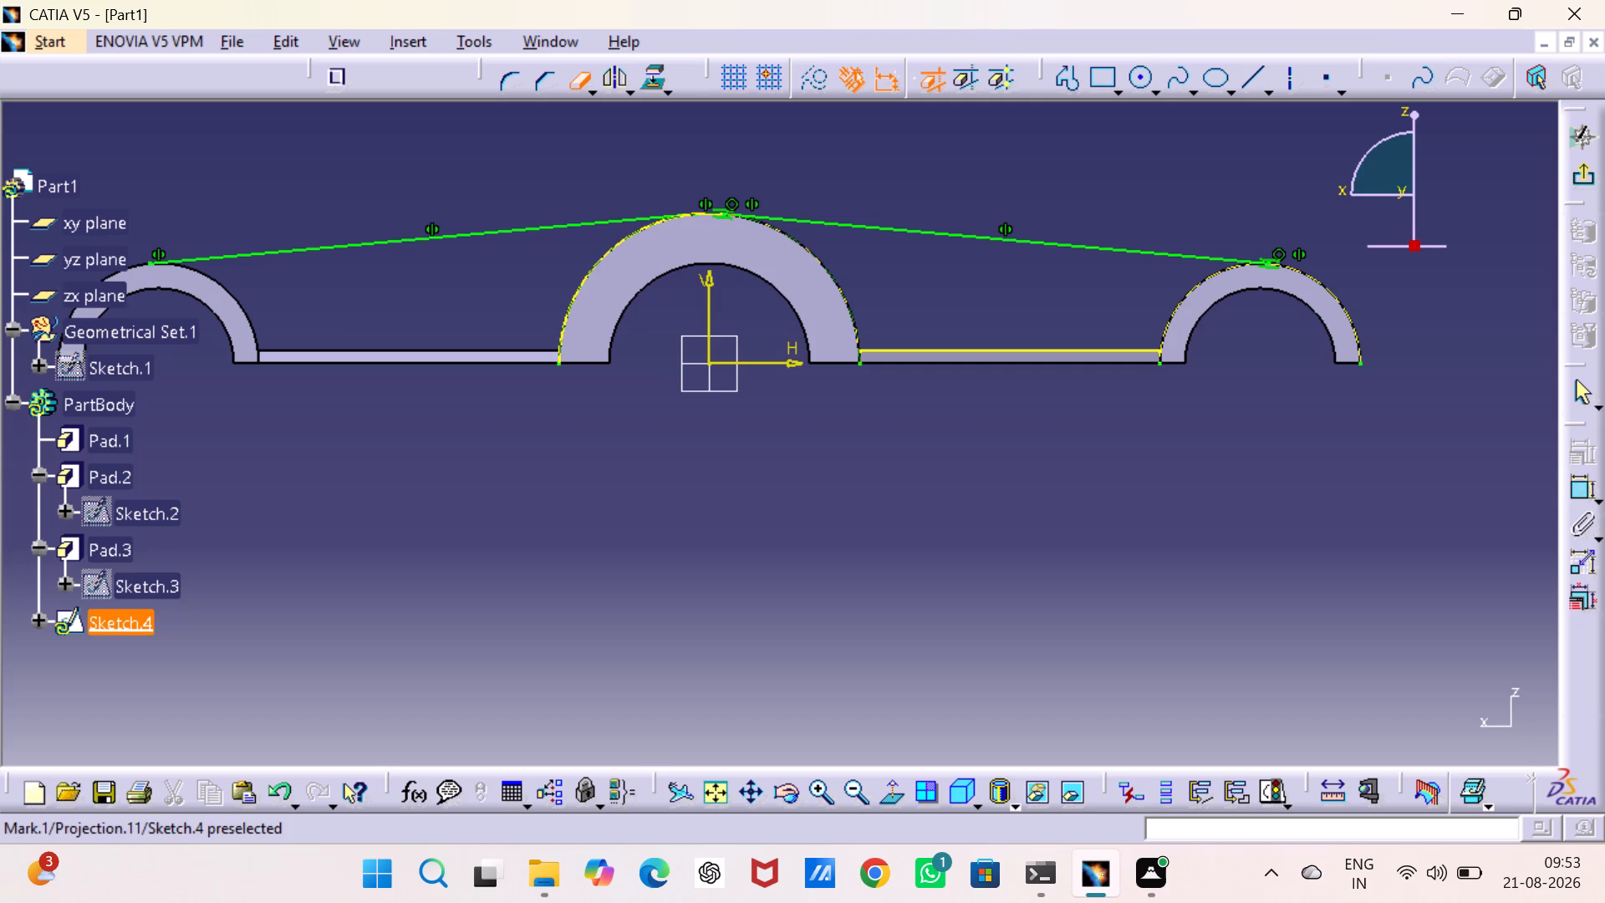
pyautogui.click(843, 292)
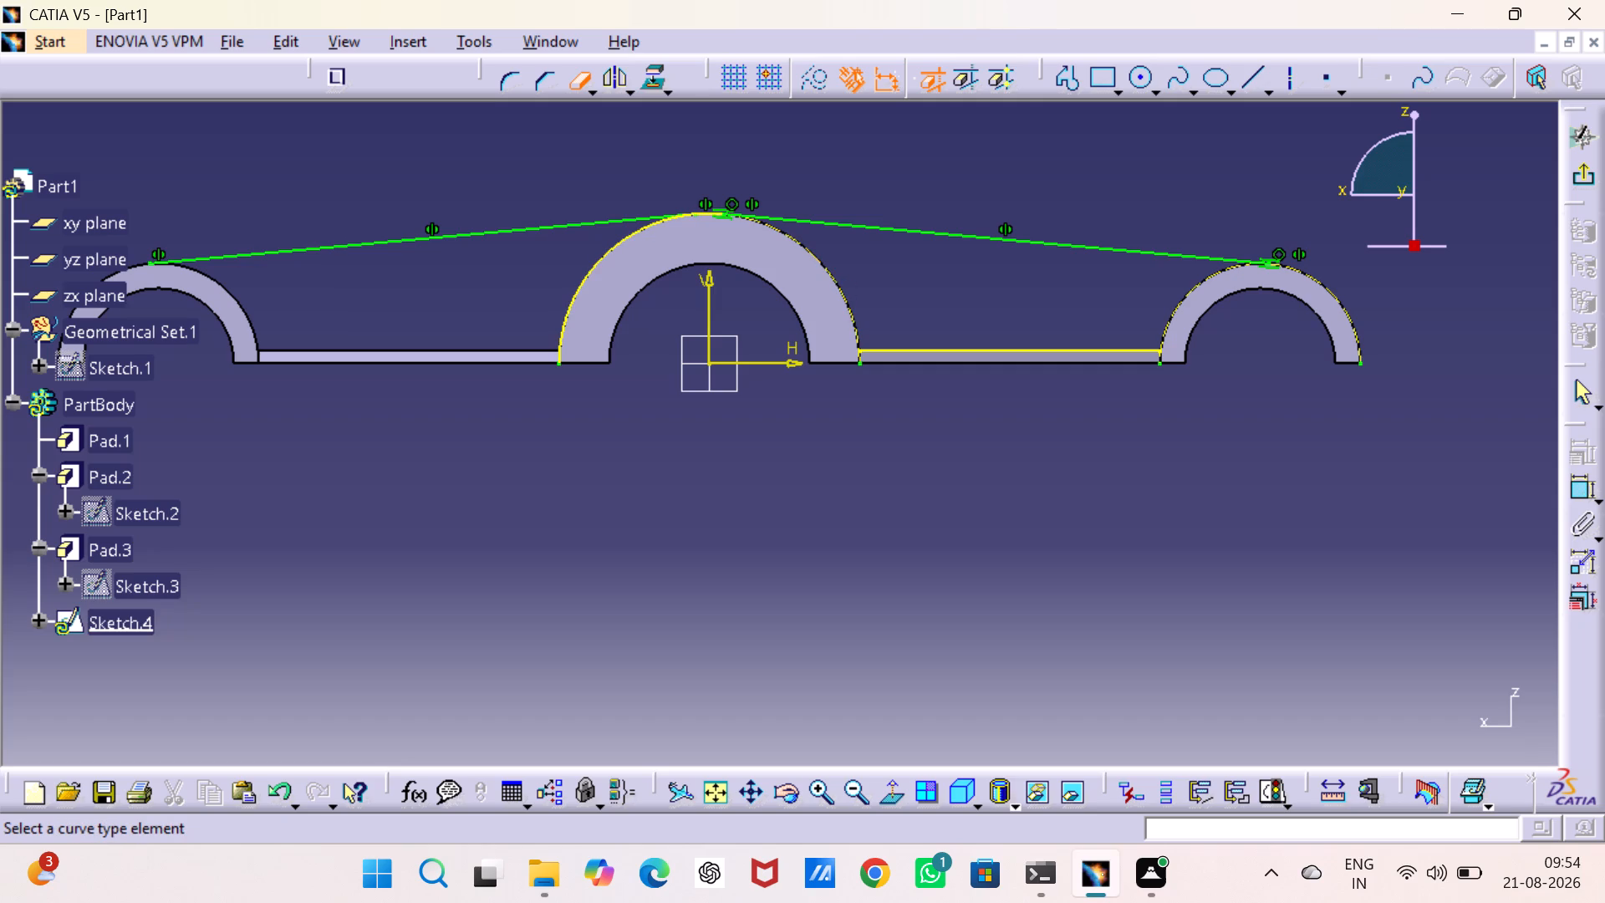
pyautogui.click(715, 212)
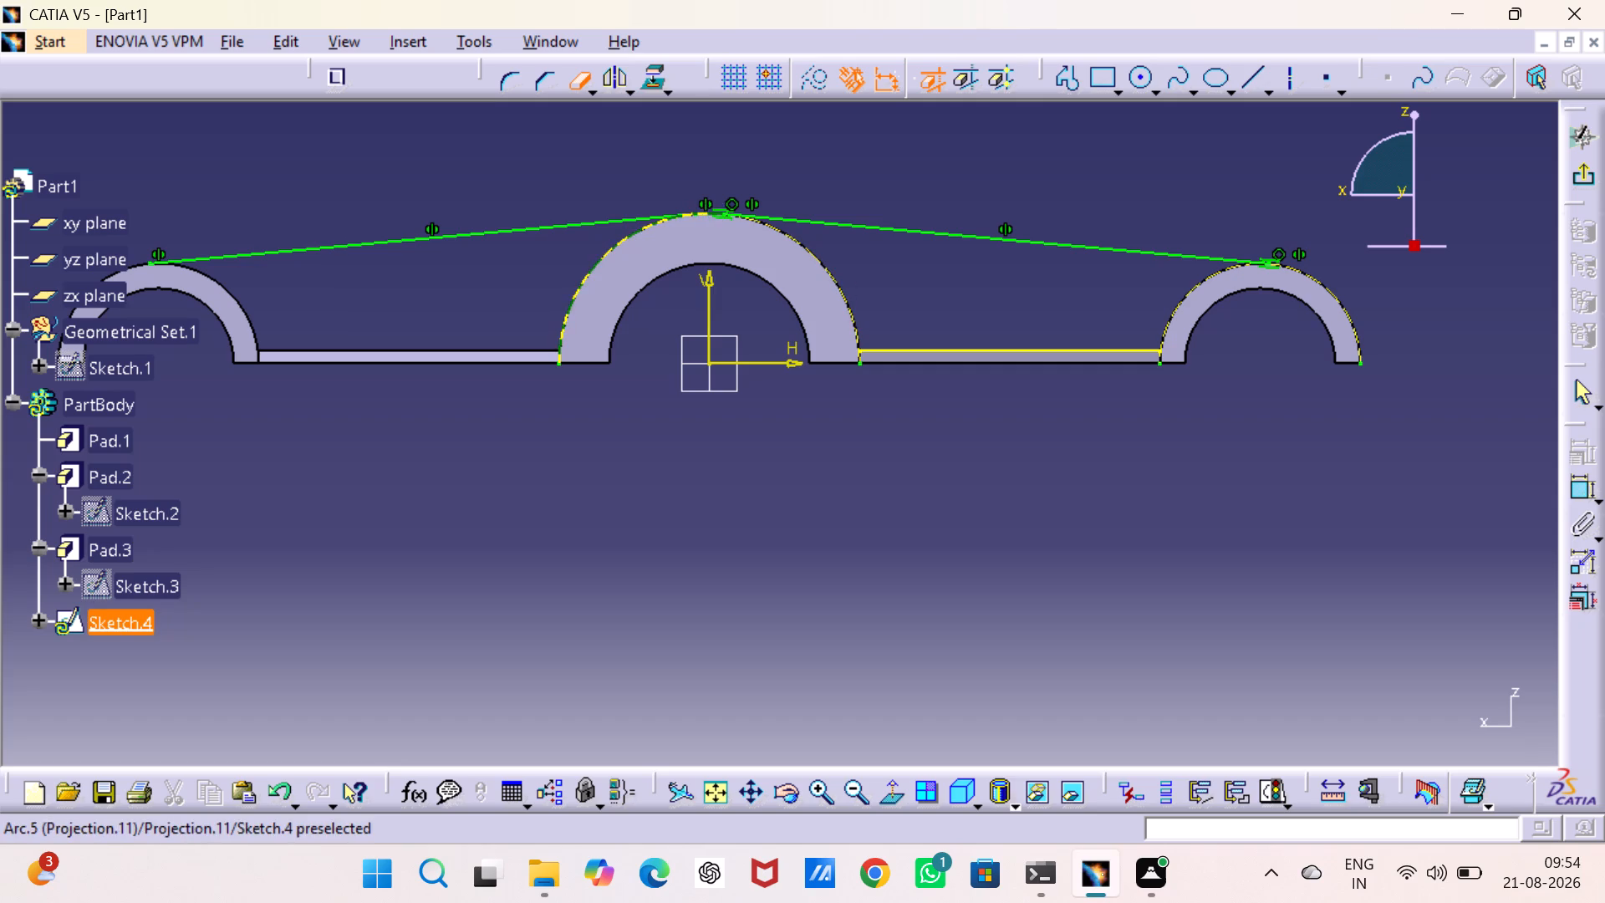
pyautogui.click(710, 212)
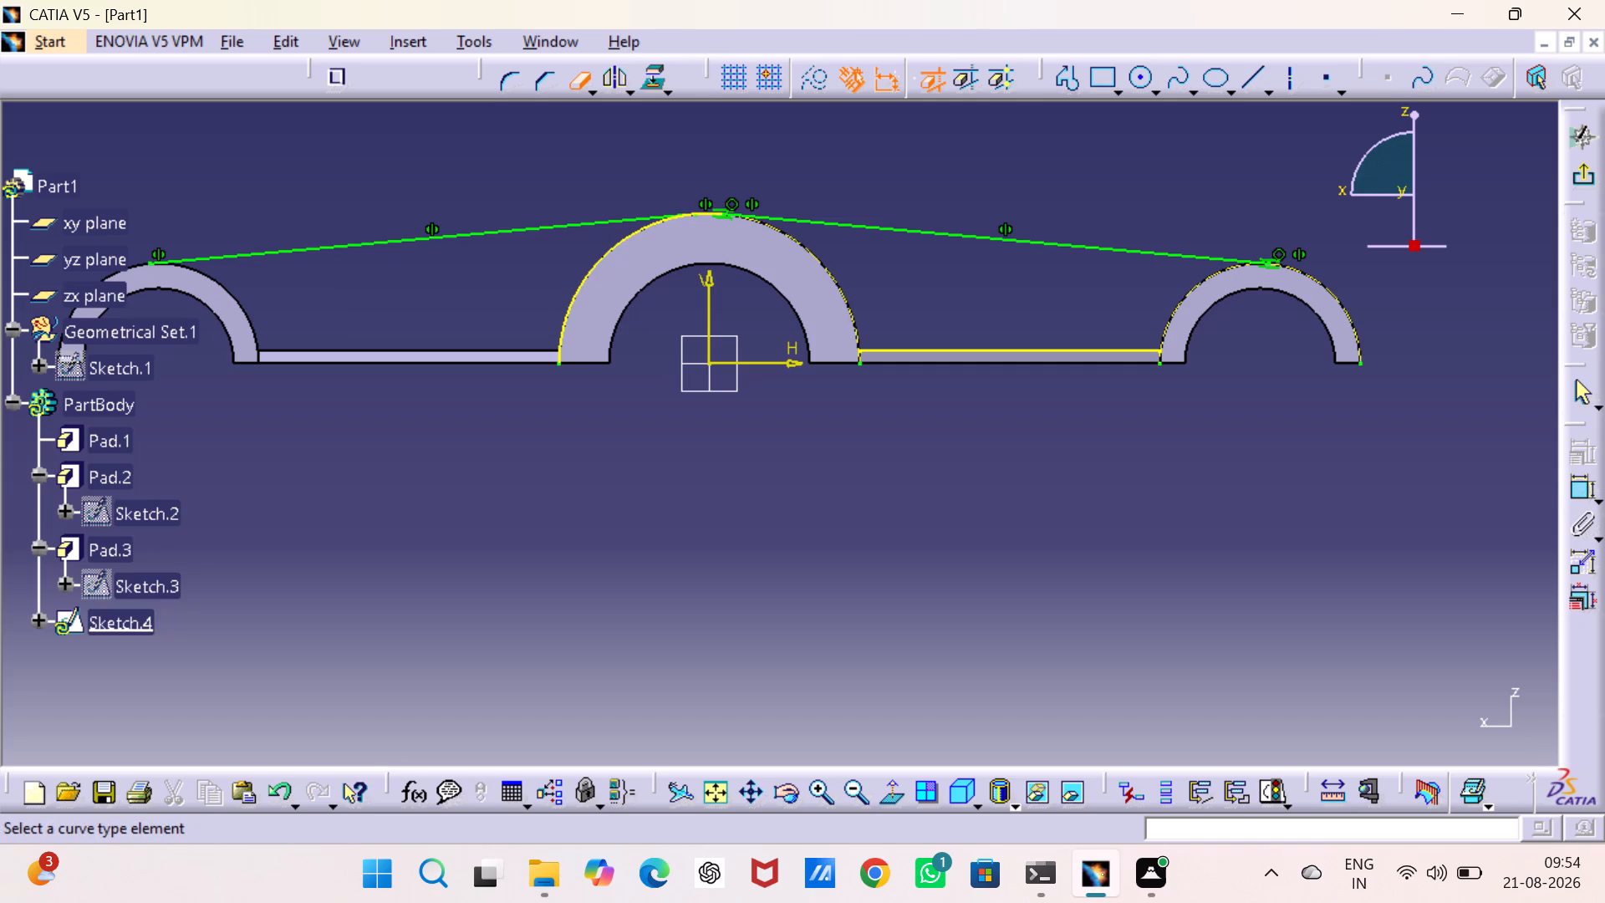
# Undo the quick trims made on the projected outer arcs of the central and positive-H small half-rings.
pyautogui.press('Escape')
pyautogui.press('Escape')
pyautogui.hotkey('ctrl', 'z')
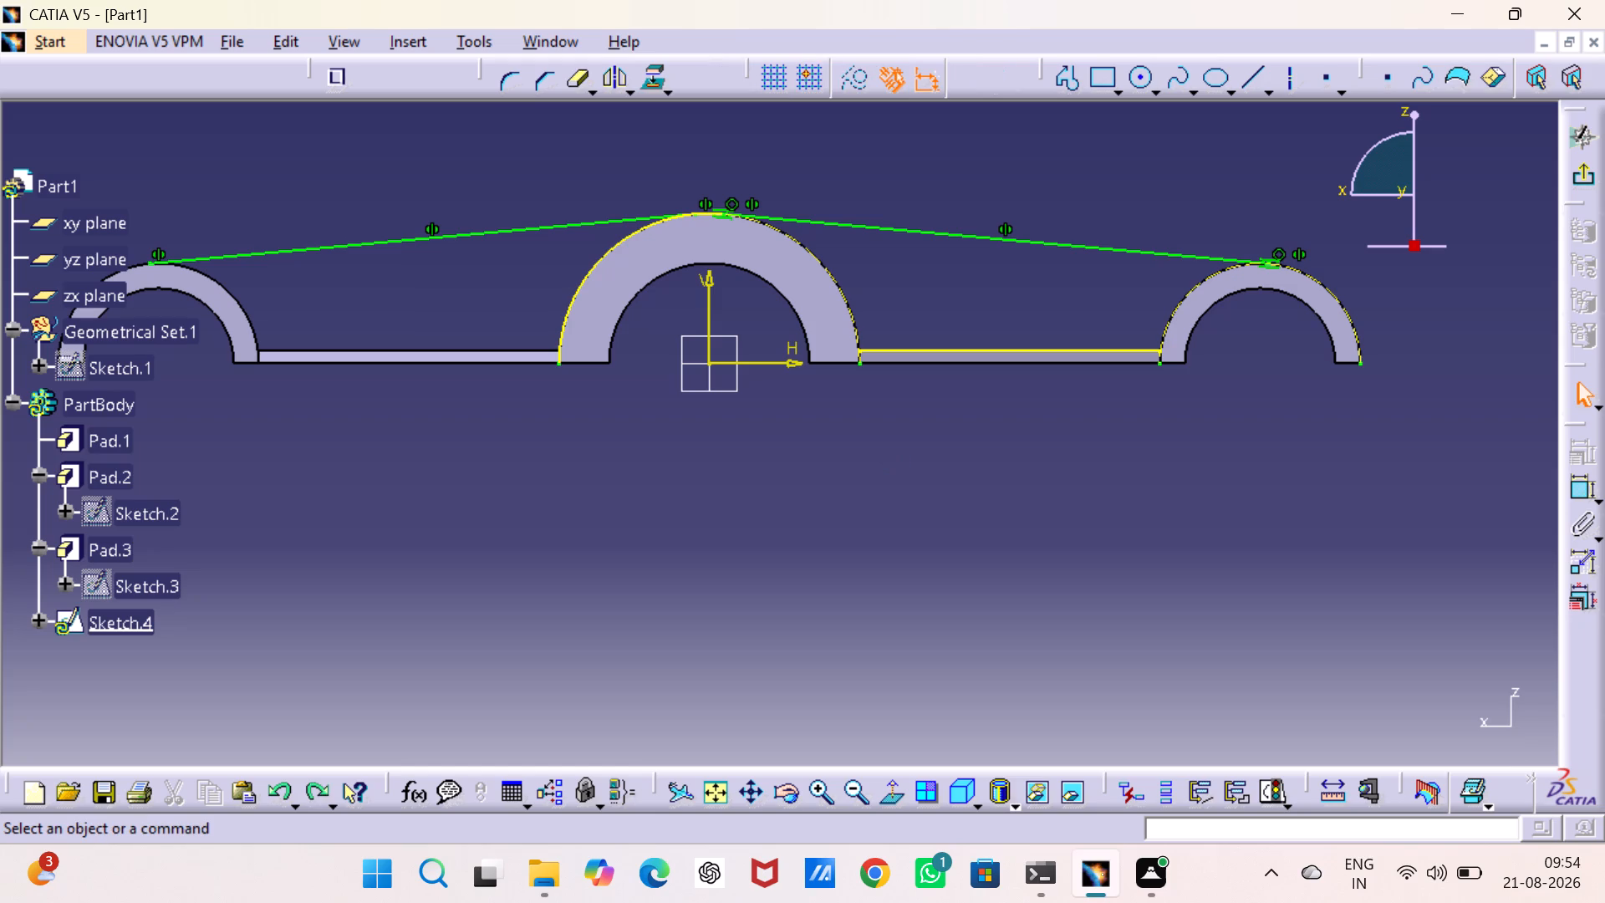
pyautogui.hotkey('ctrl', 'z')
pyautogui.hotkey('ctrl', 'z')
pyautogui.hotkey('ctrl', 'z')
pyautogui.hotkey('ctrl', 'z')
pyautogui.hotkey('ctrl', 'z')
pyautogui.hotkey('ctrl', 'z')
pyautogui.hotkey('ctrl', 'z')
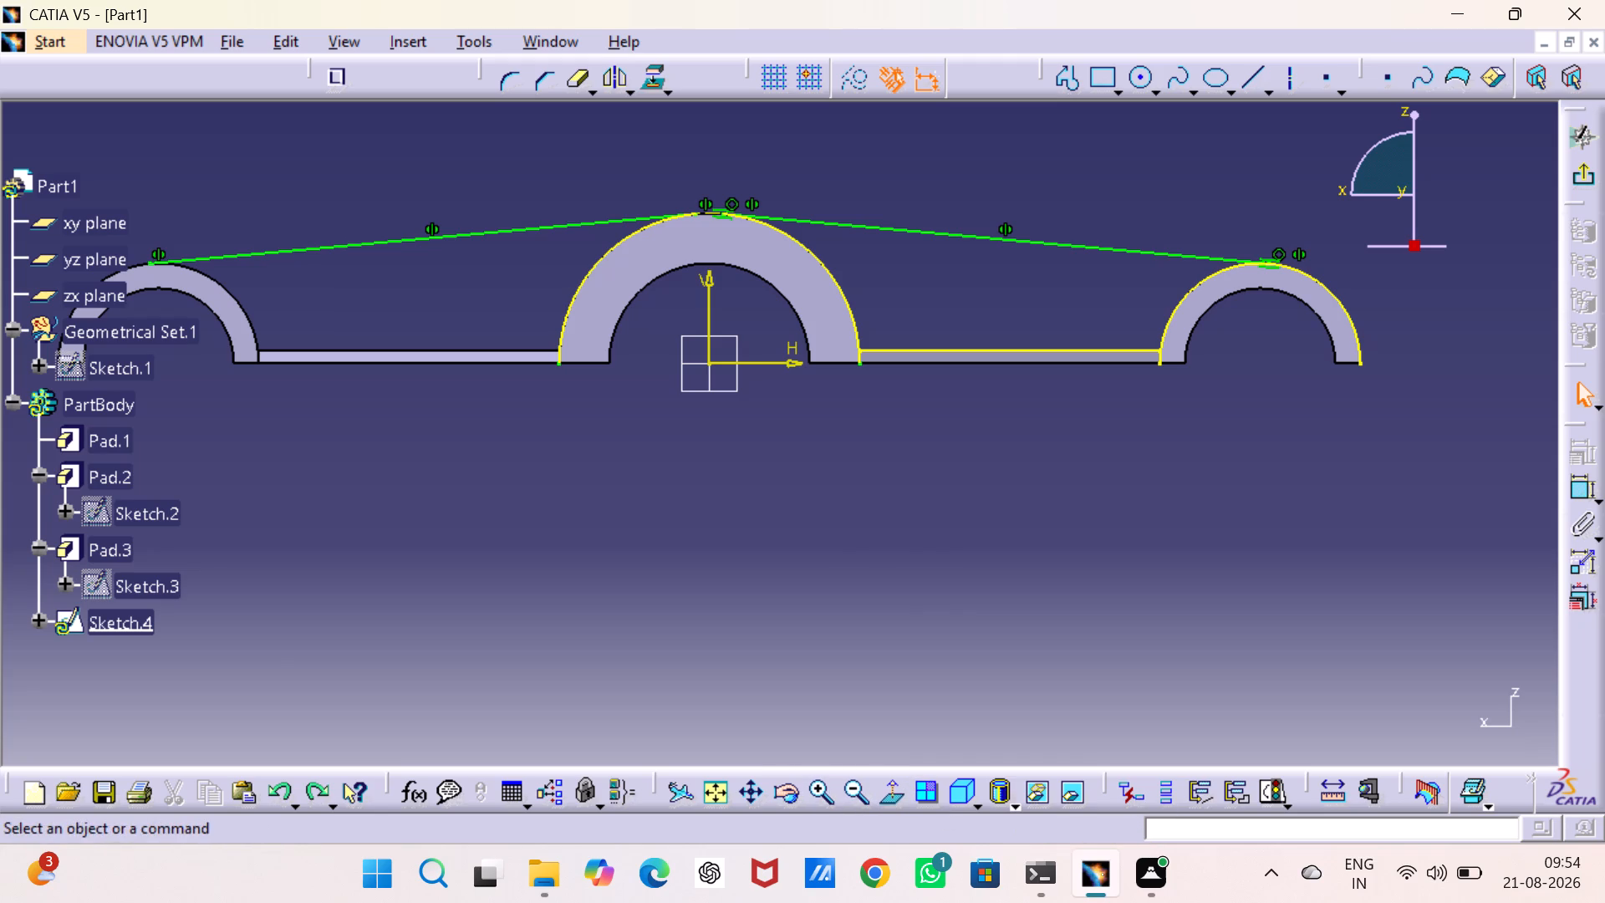
# Quick-trim the central half-ring's projected outer arc on its positive-H side, between the tangent line and the ring's base.
pyautogui.doubleClick(819, 788)
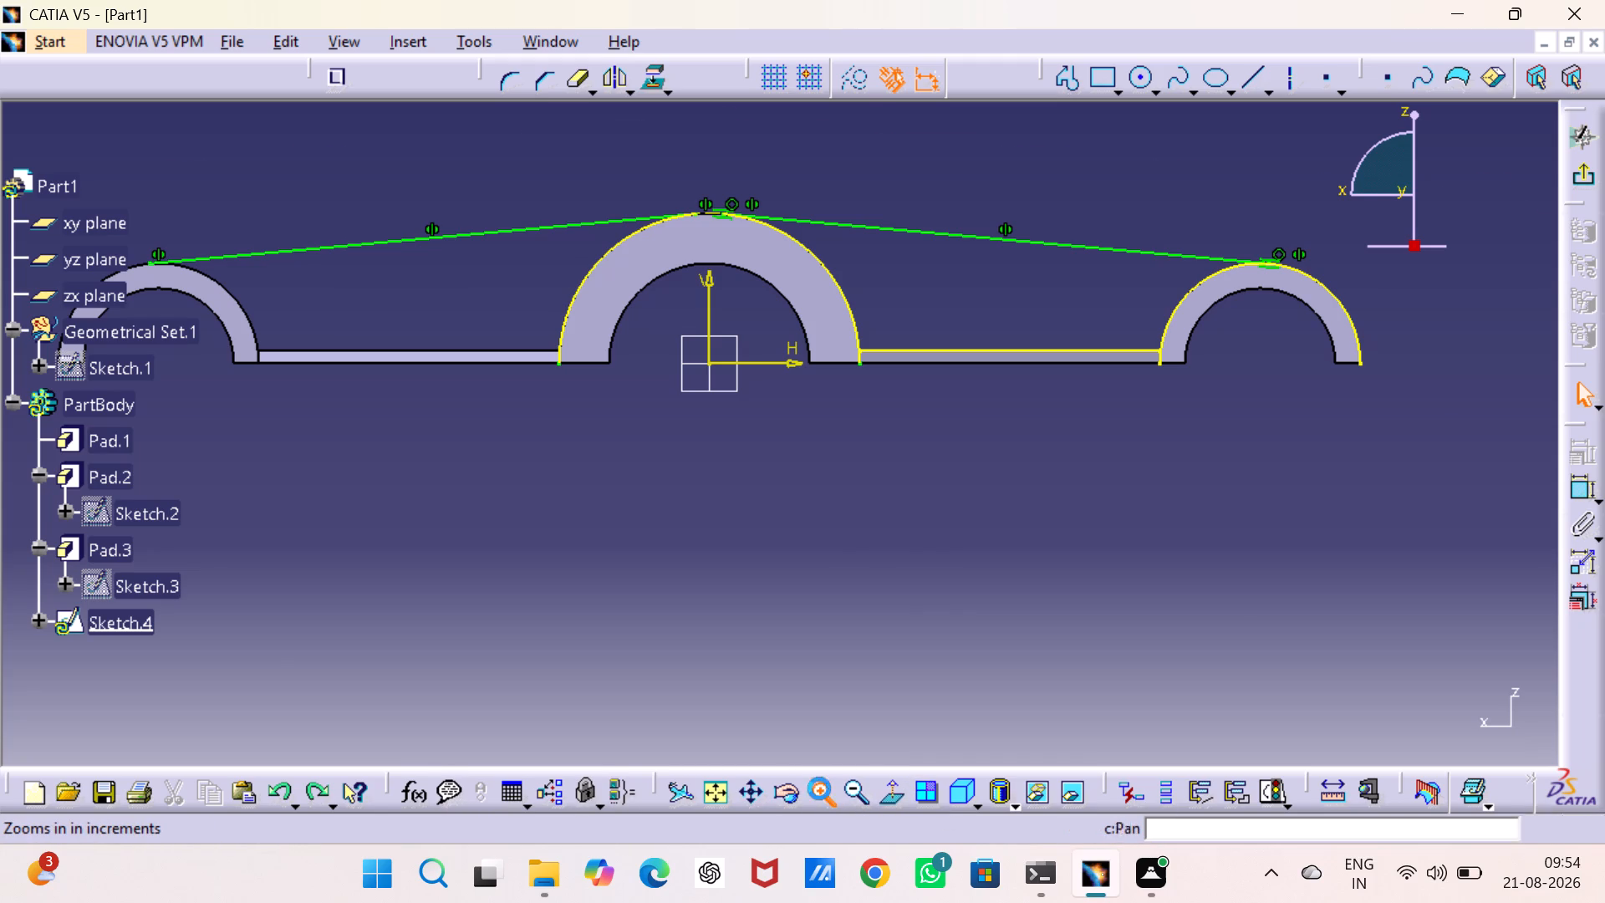
pyautogui.moveTo(1036, 358); pyautogui.dragTo(939, 450, button='middle')
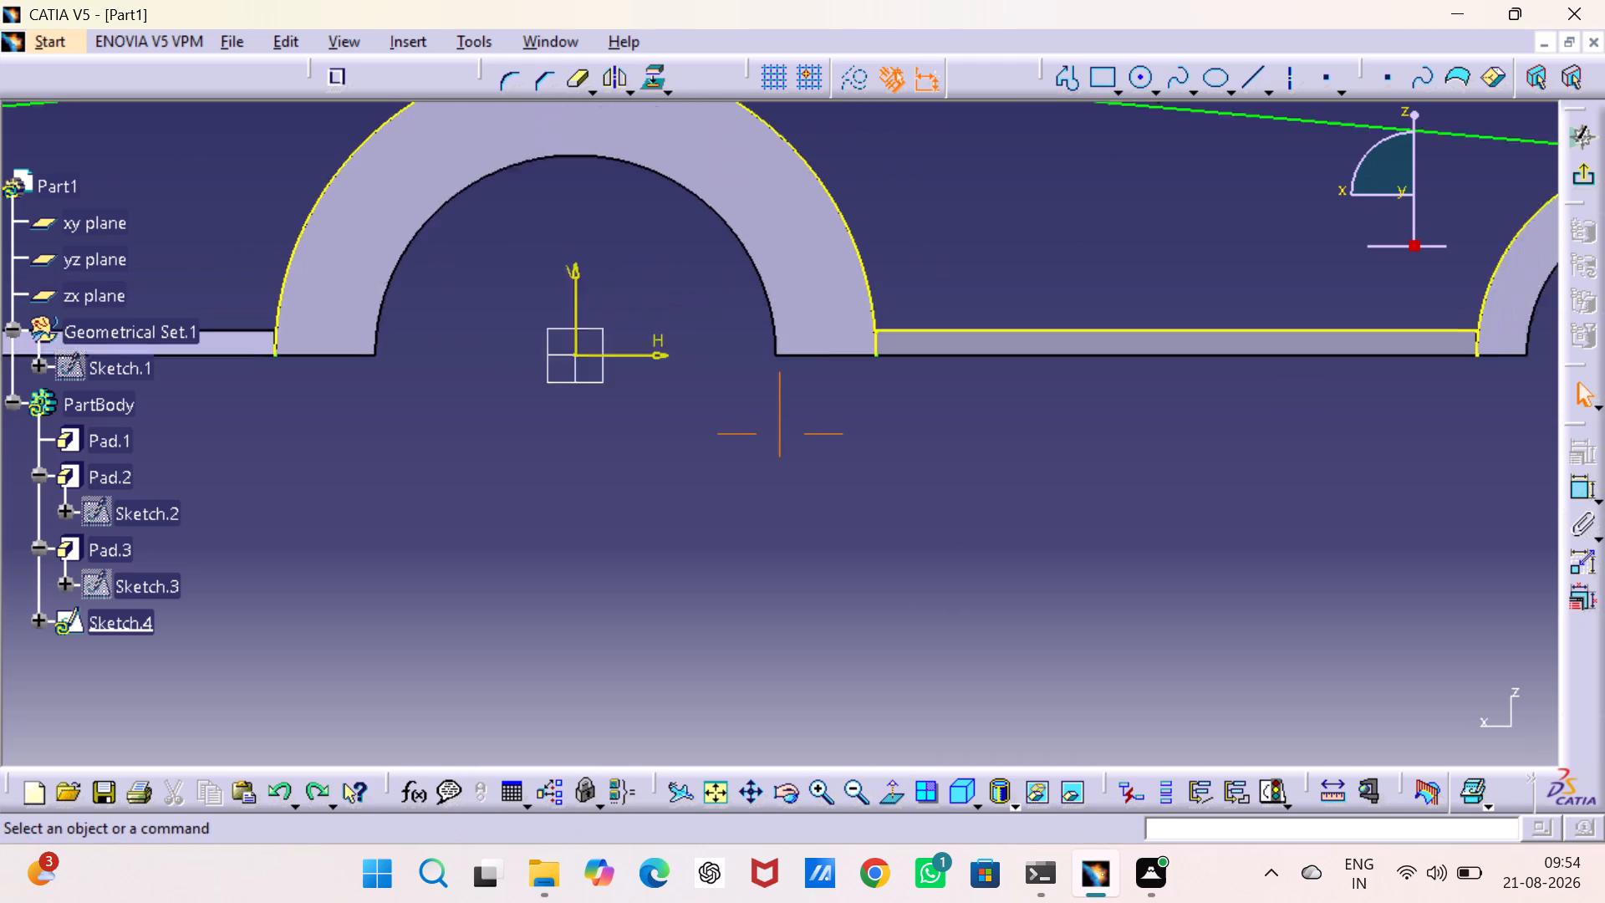
pyautogui.moveTo(939, 450); pyautogui.dragTo(733, 671, button='middle')
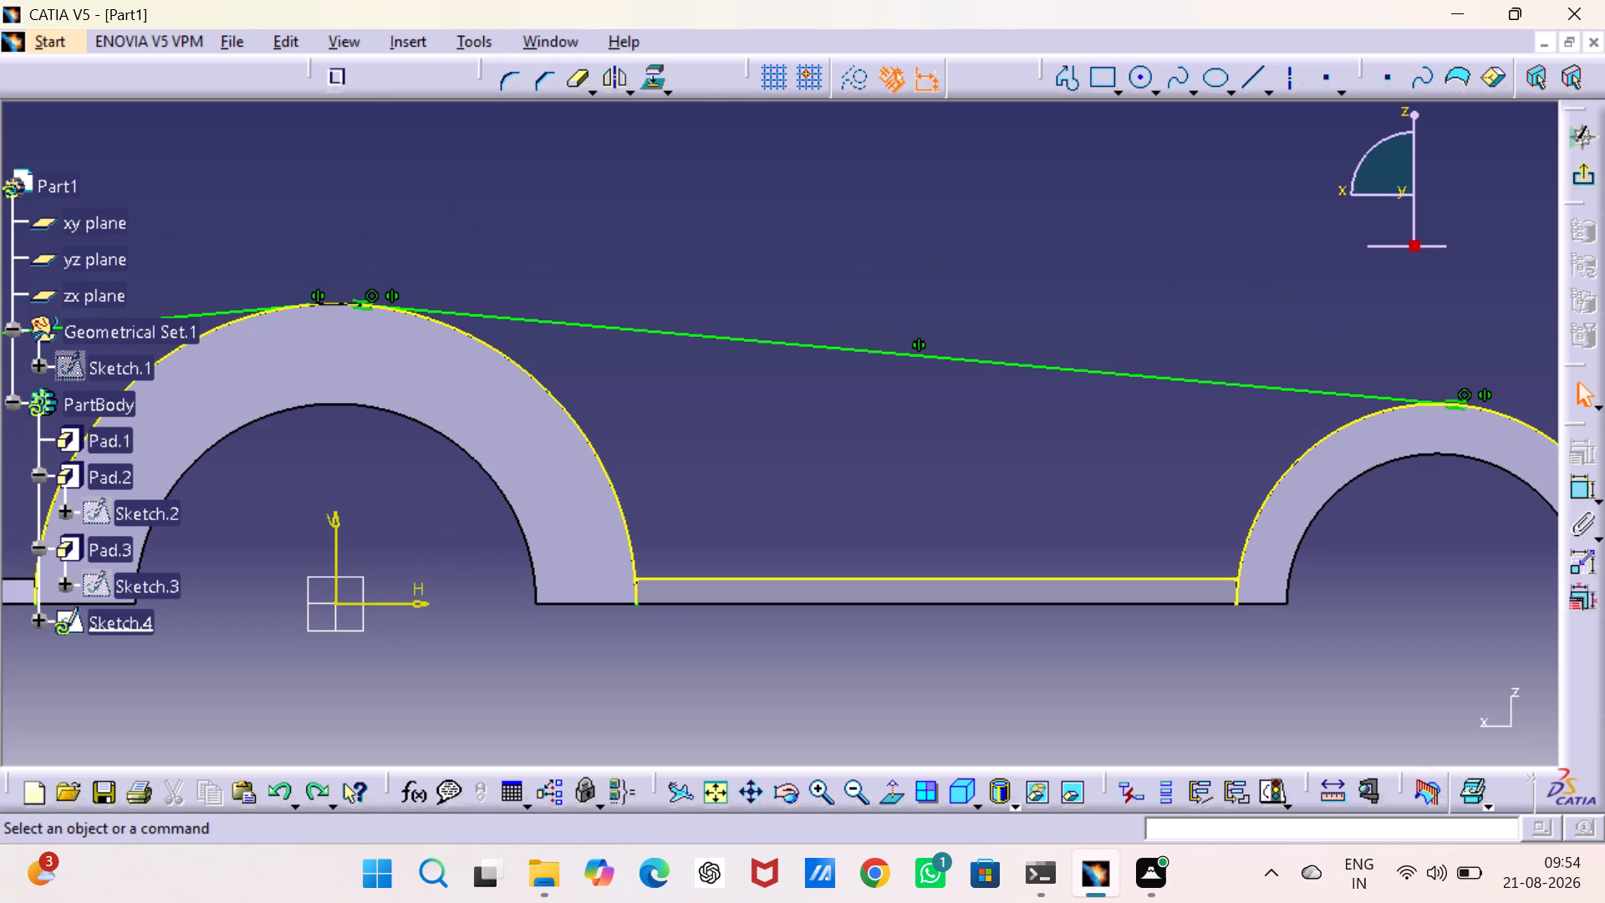
pyautogui.click(577, 75)
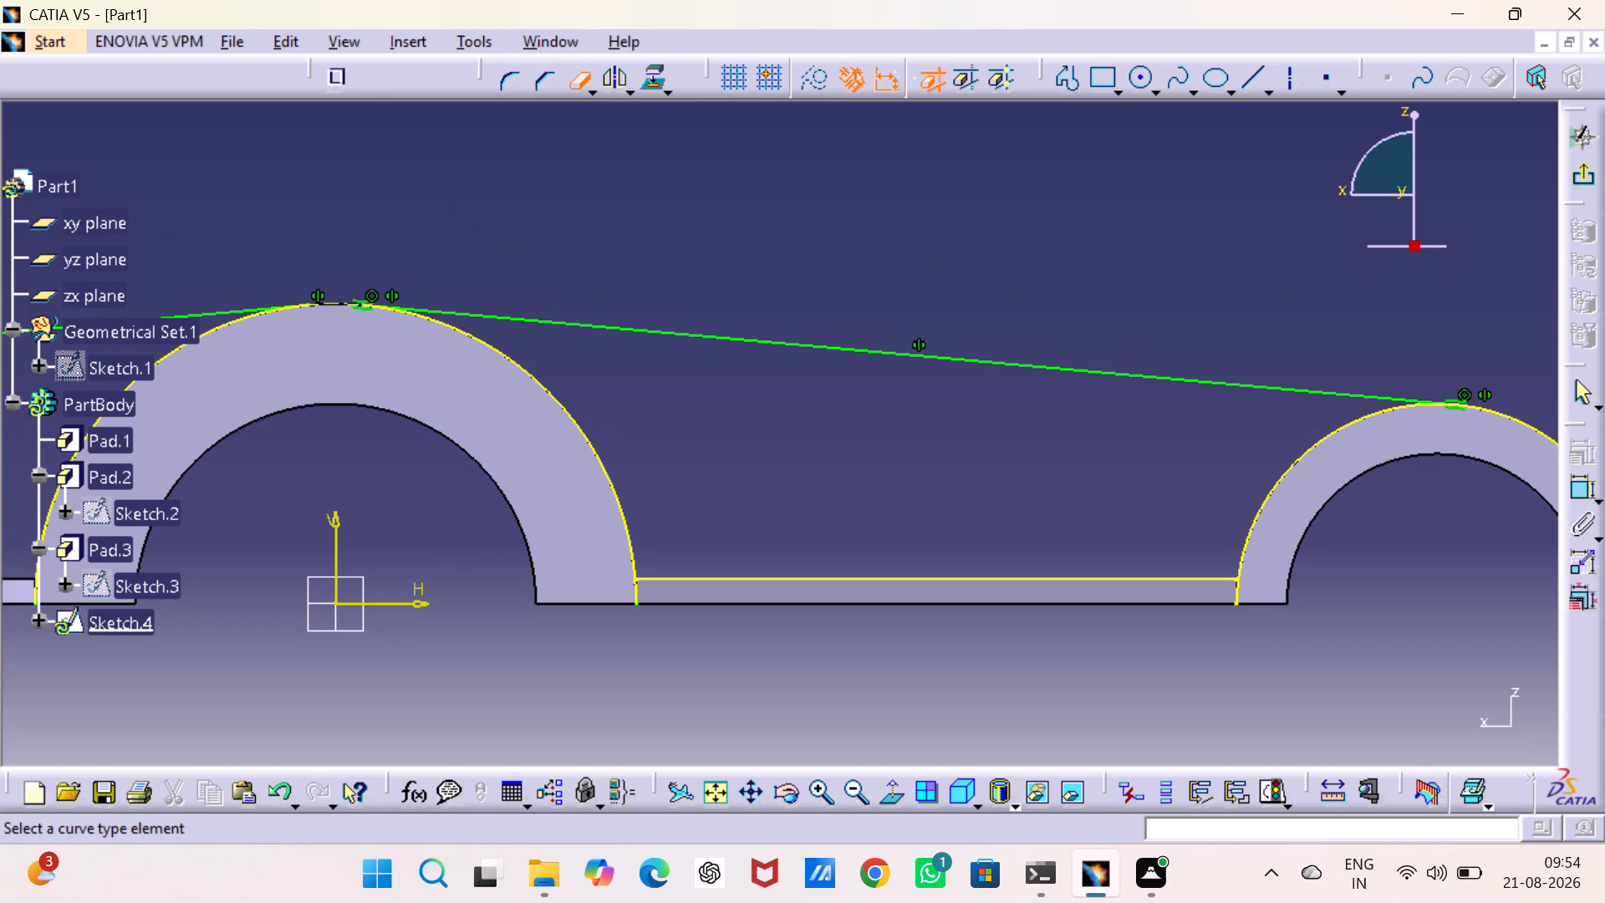
pyautogui.click(638, 595)
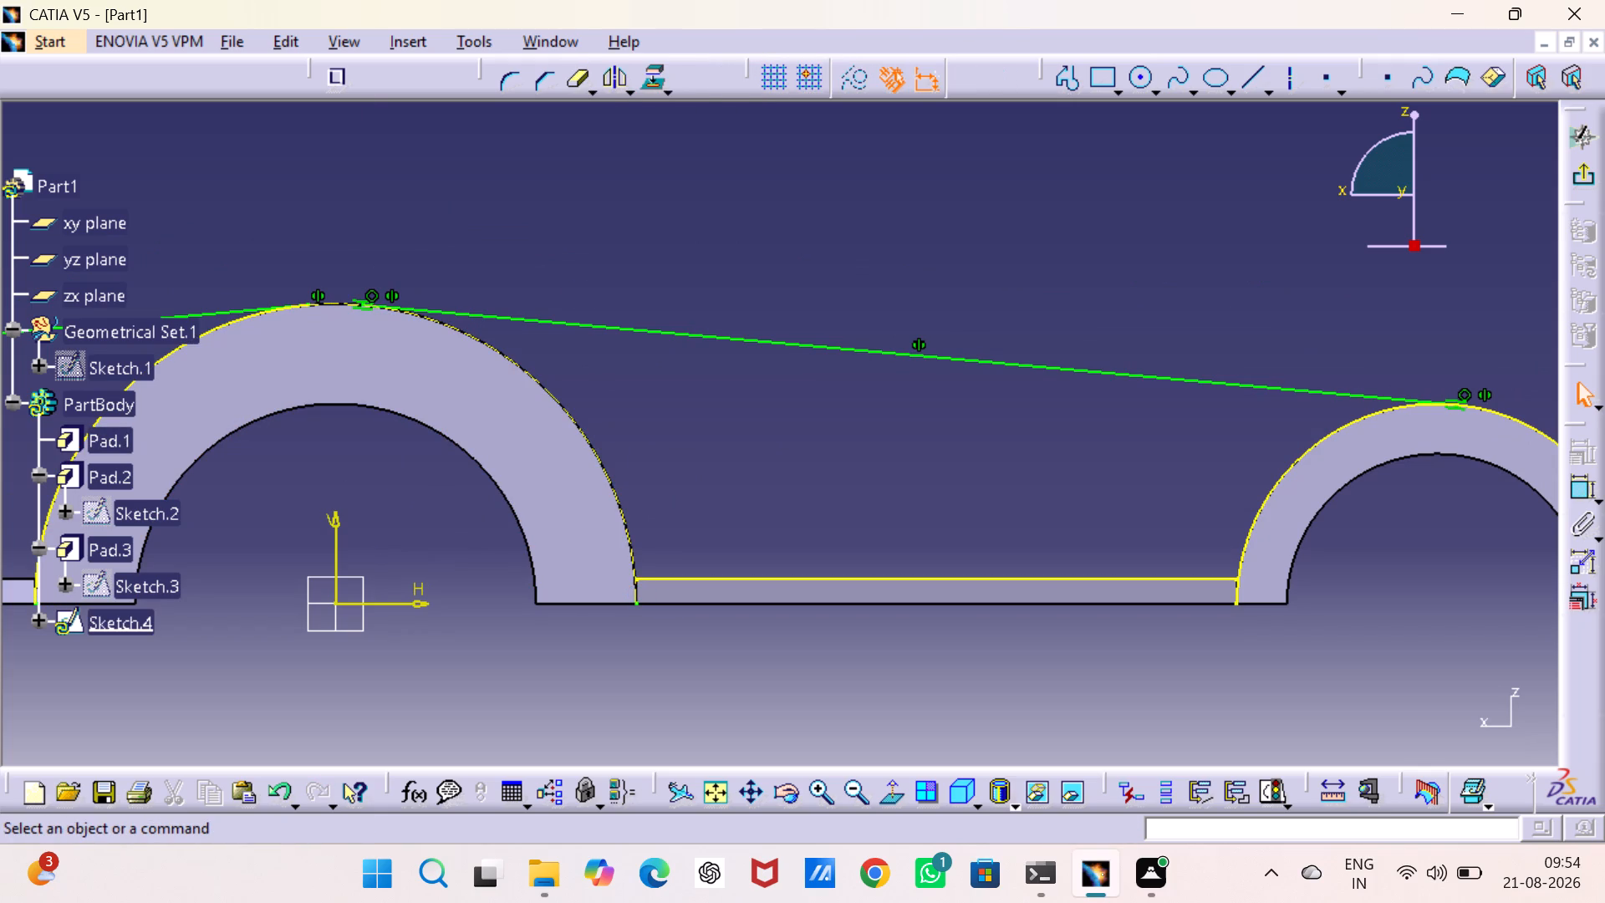
pyautogui.click(726, 472)
# Quick-trim the positive-H small half-ring's projected outer arc on the side facing the plate, from the tangent line to the base.
pyautogui.click(1235, 589)
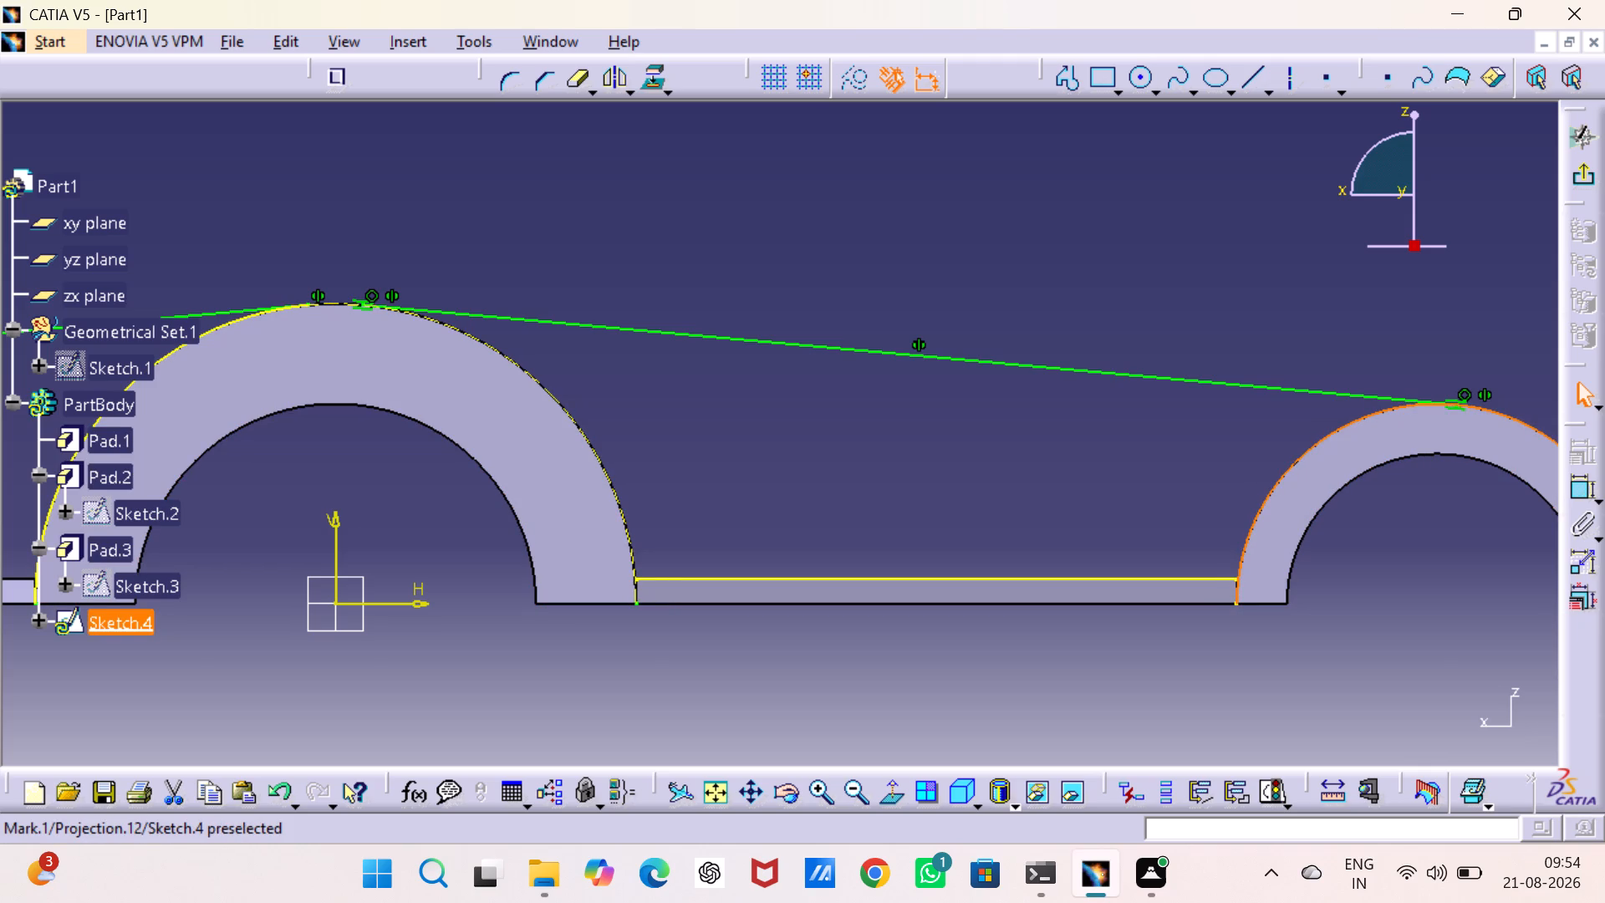
pyautogui.click(955, 437)
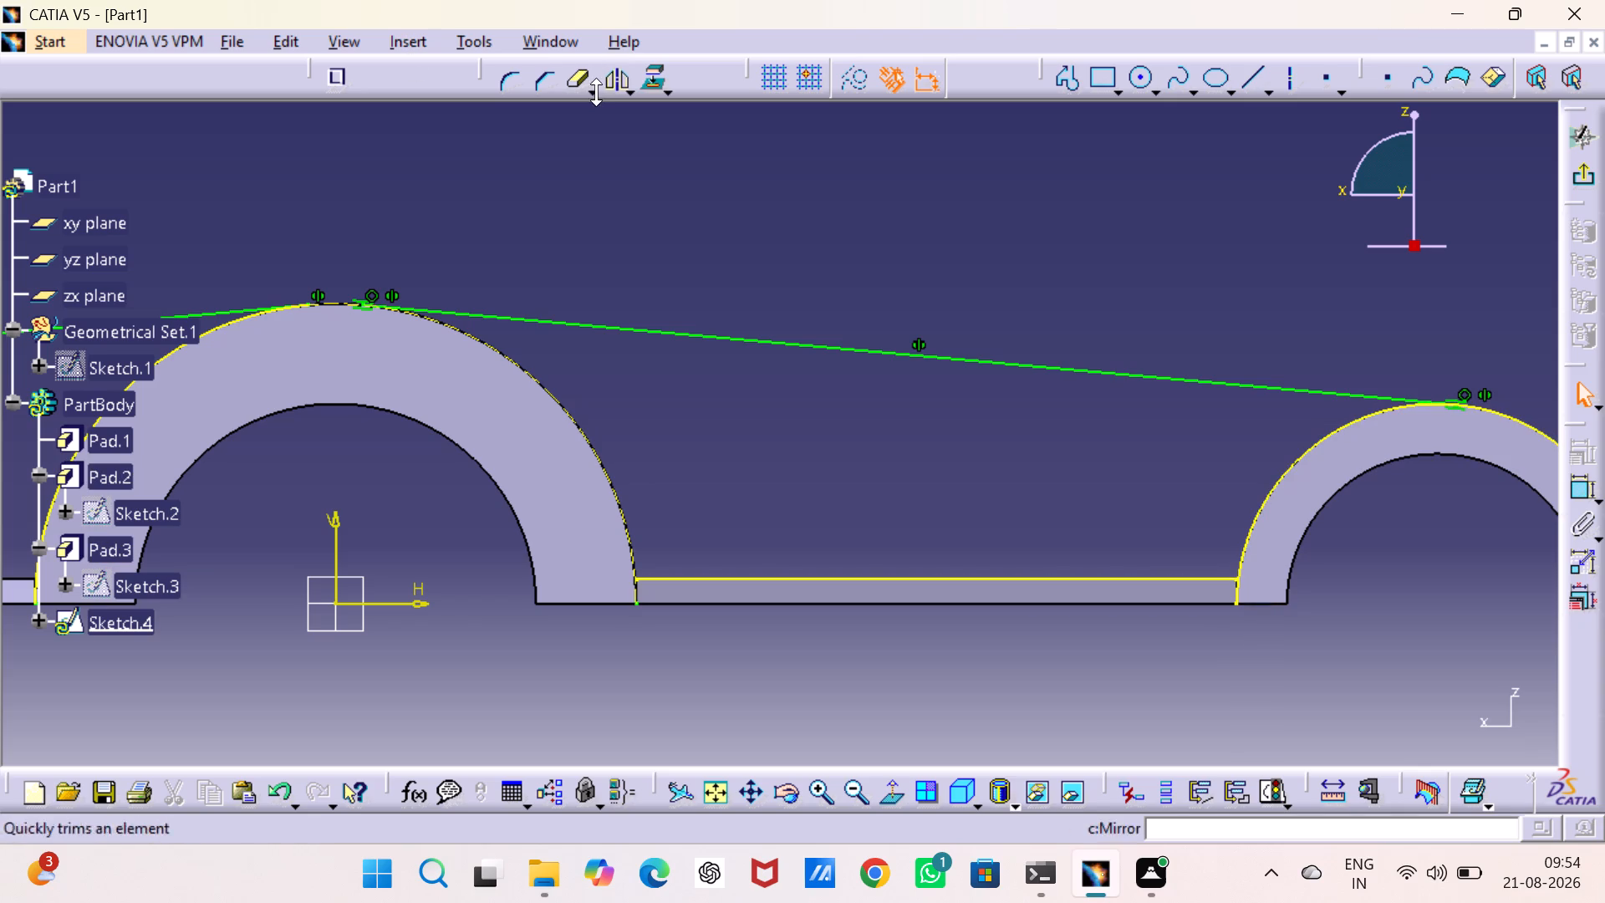
pyautogui.click(572, 74)
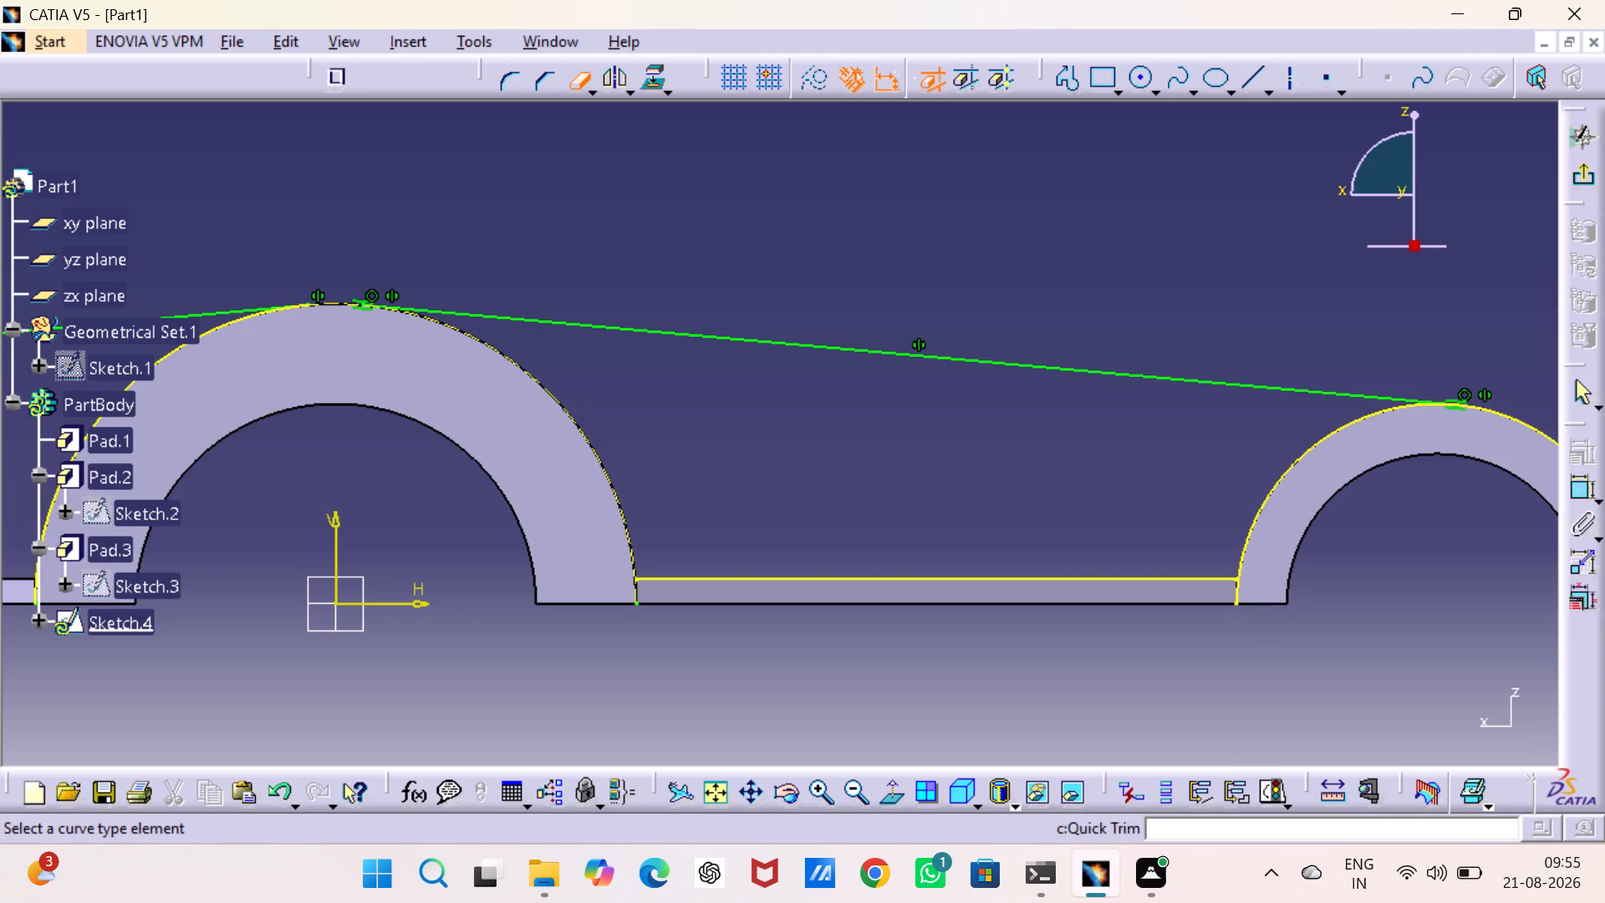
pyautogui.click(1239, 594)
pyautogui.click(1010, 415)
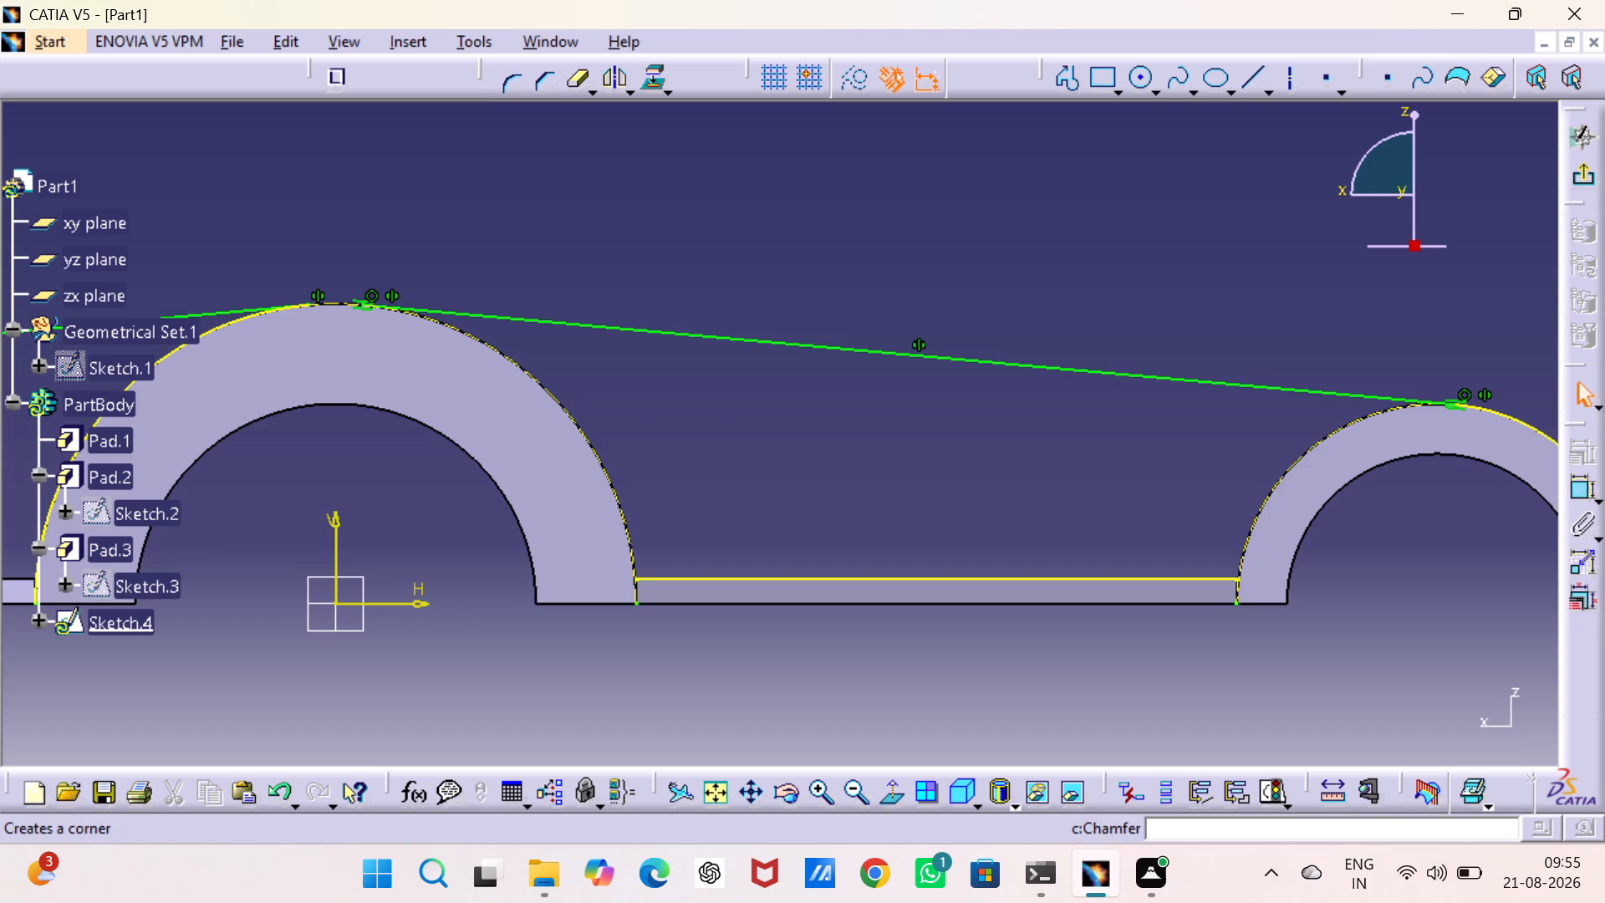
# Quick-trim the remaining part of the positive-H small half-ring's projected outer arc, beyond the tangent line's endpoint.
pyautogui.scroll(1, 1363, 584)
pyautogui.scroll(-1, 1363, 575)
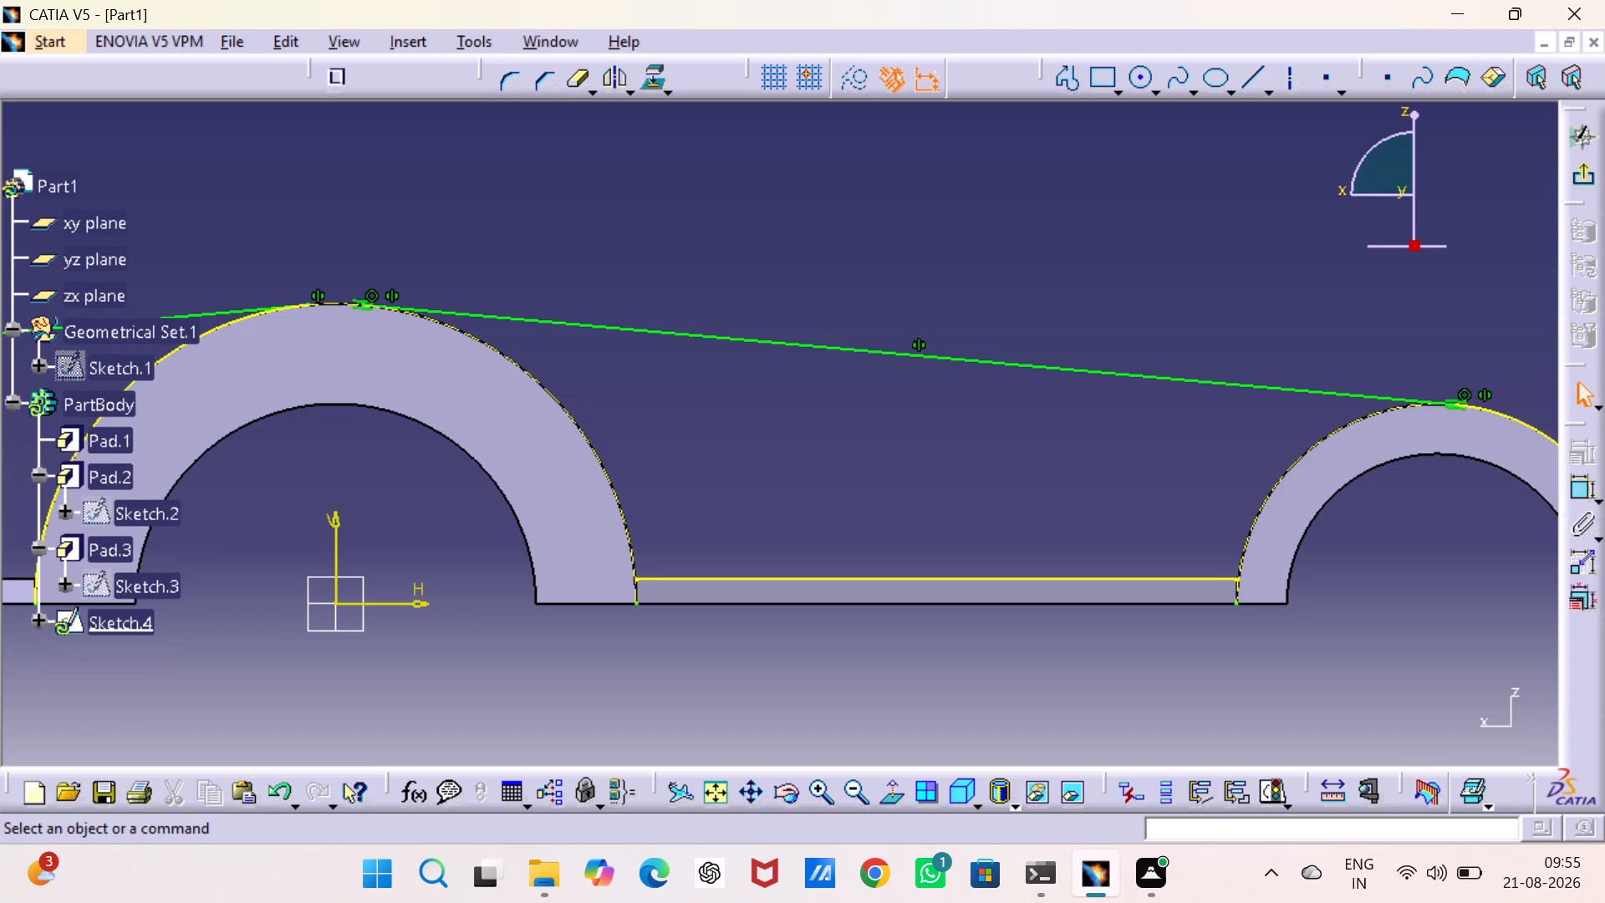
pyautogui.click(1518, 426)
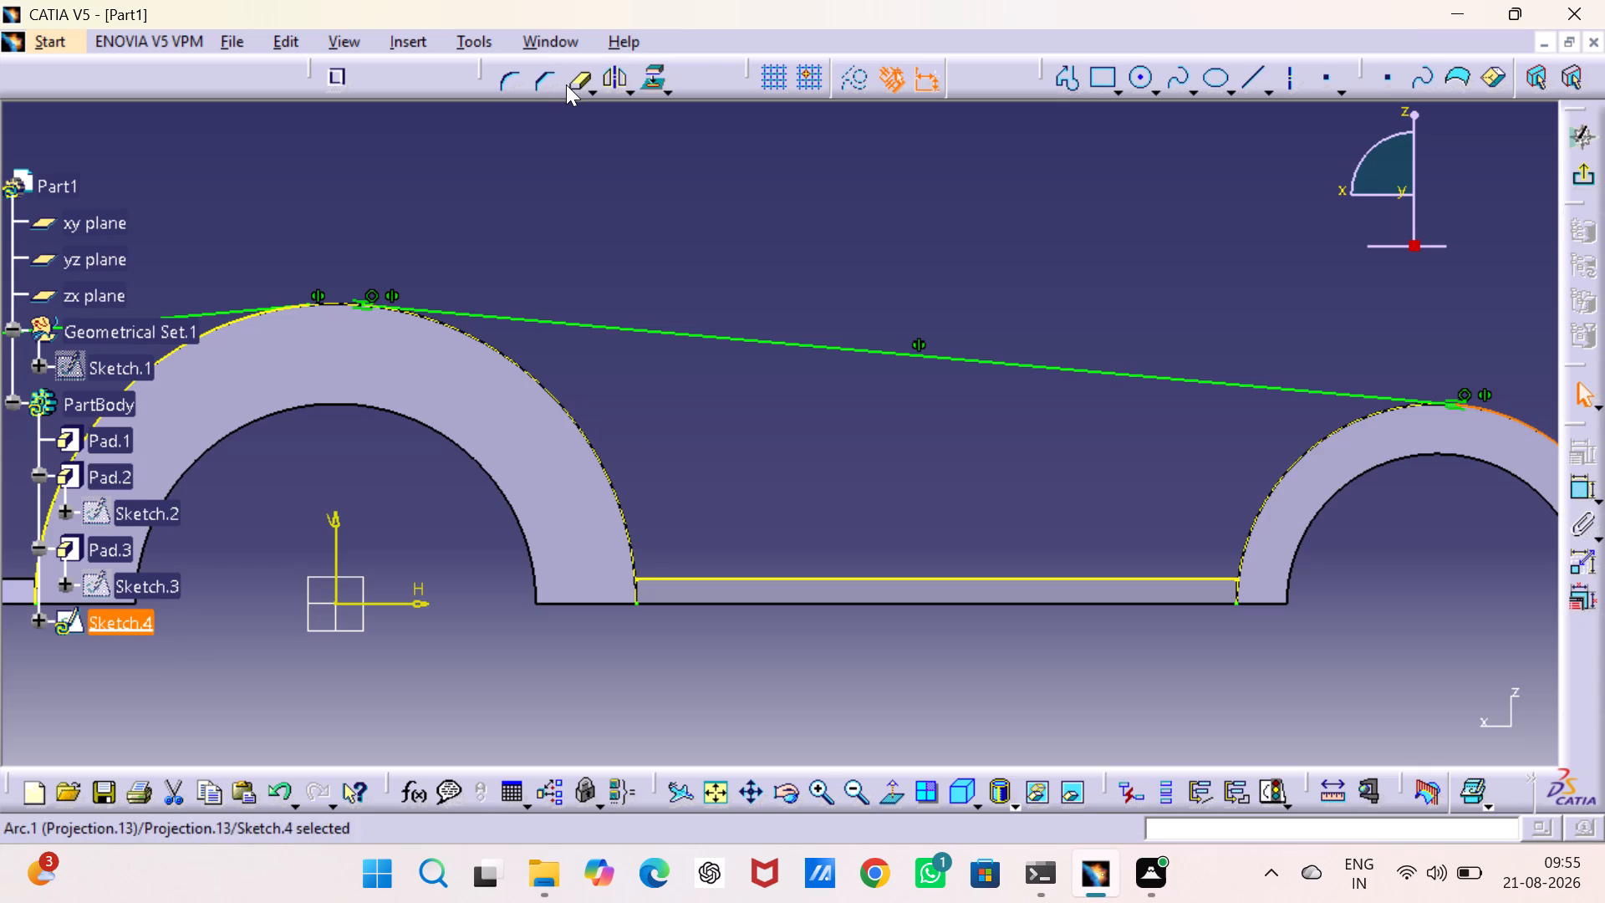
pyautogui.click(567, 84)
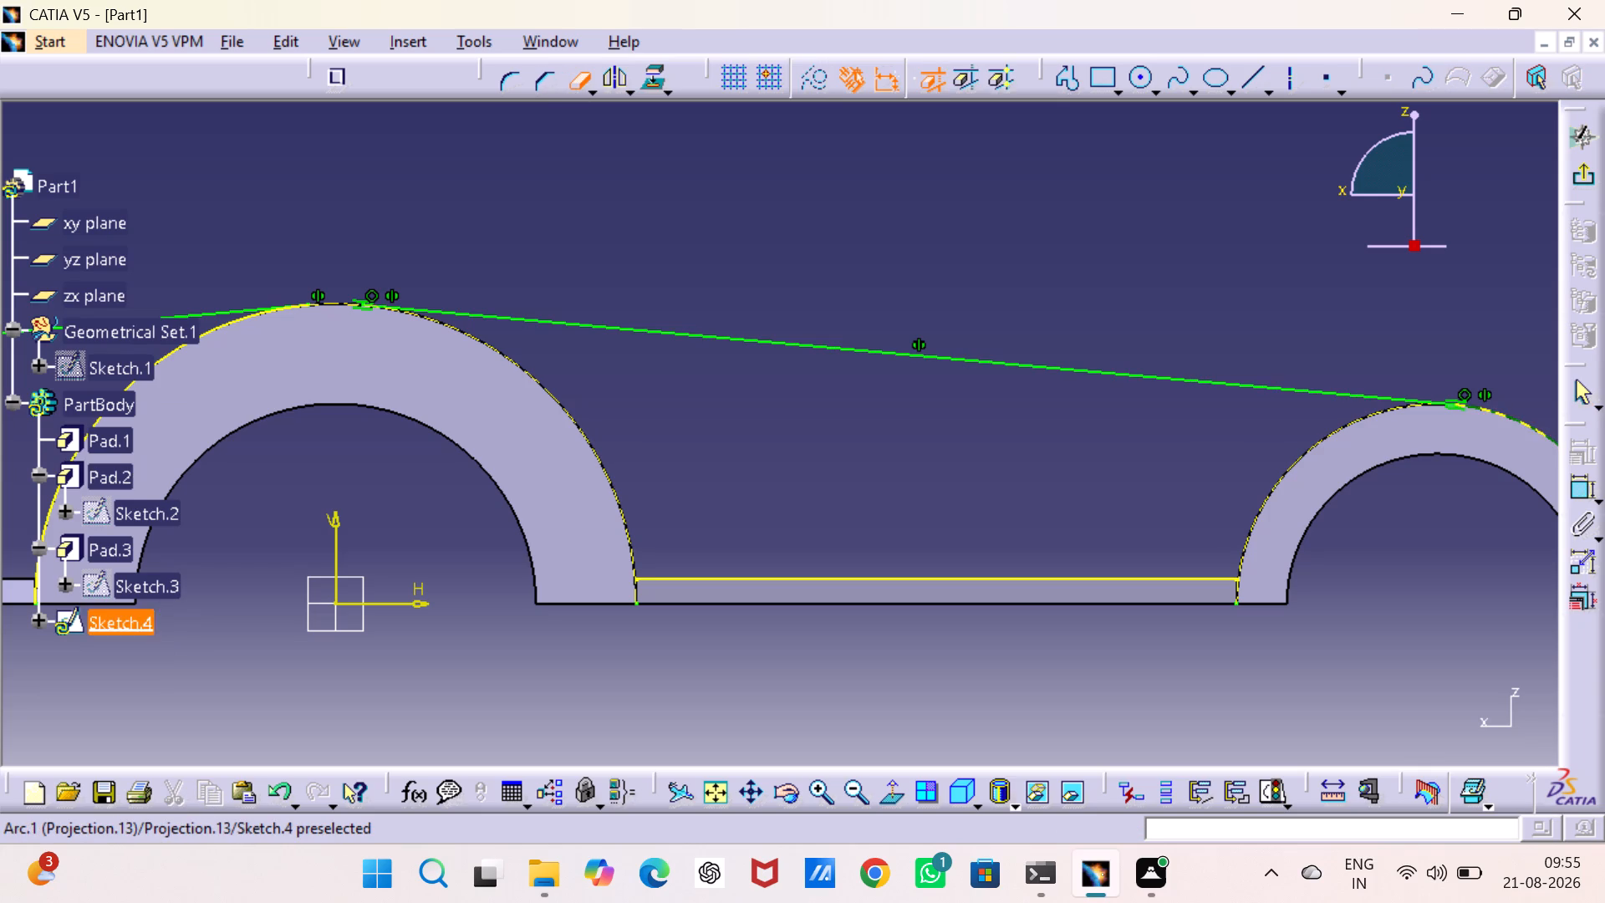
pyautogui.click(1503, 414)
pyautogui.click(1498, 353)
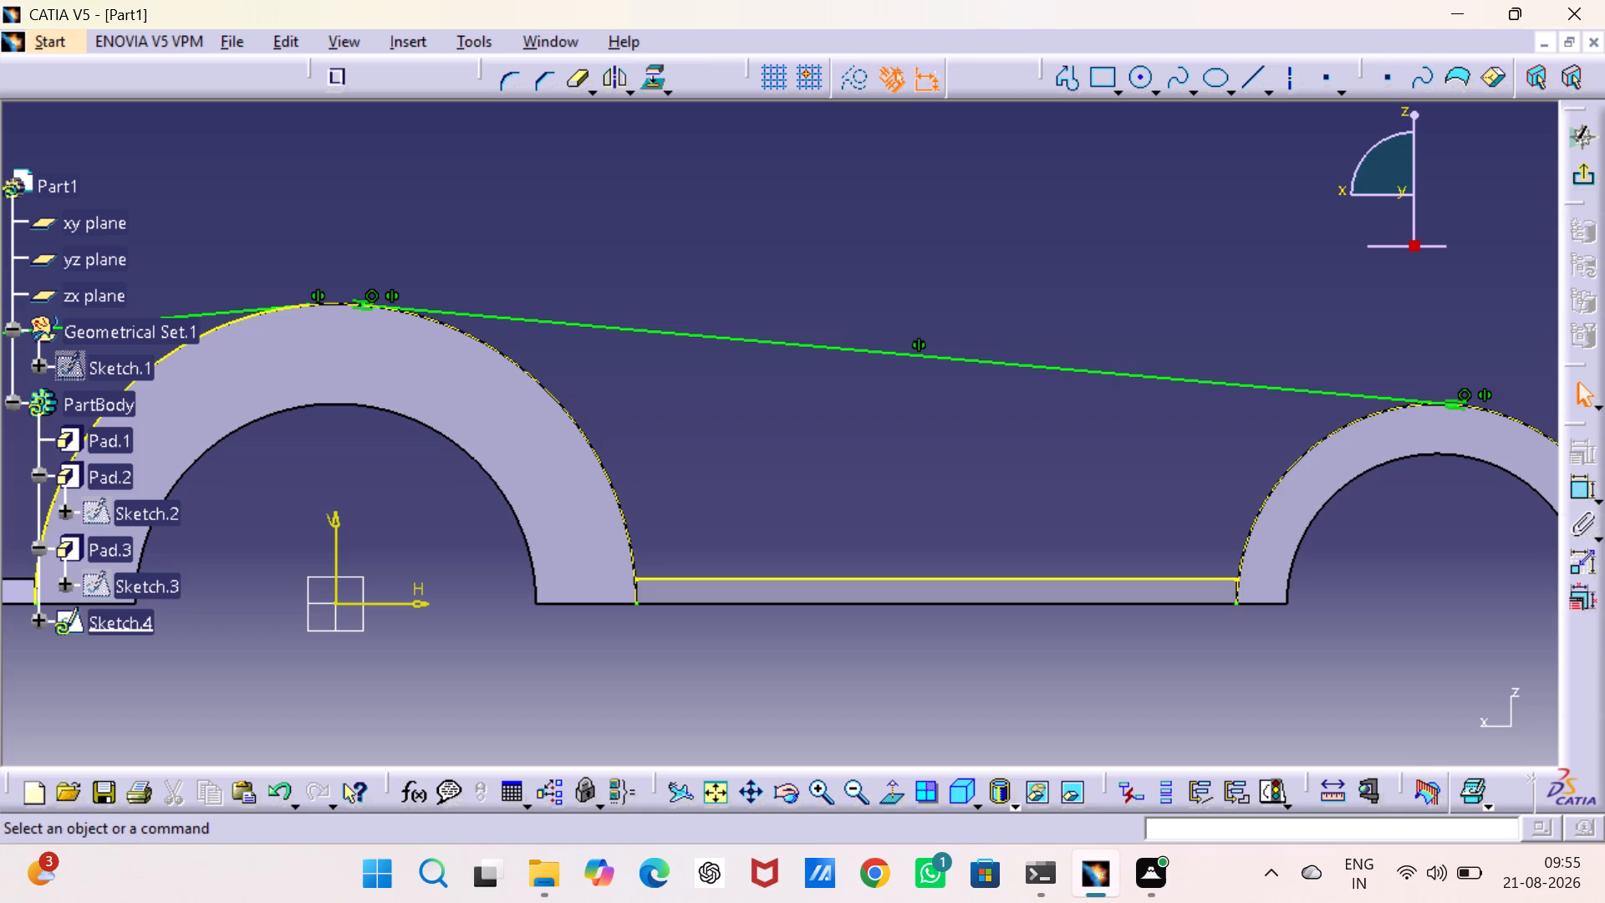
# Draw a circle of 30 mm radius centred on the sketch origin, matching the central half-ring's outer arc.
pyautogui.click(1138, 80)
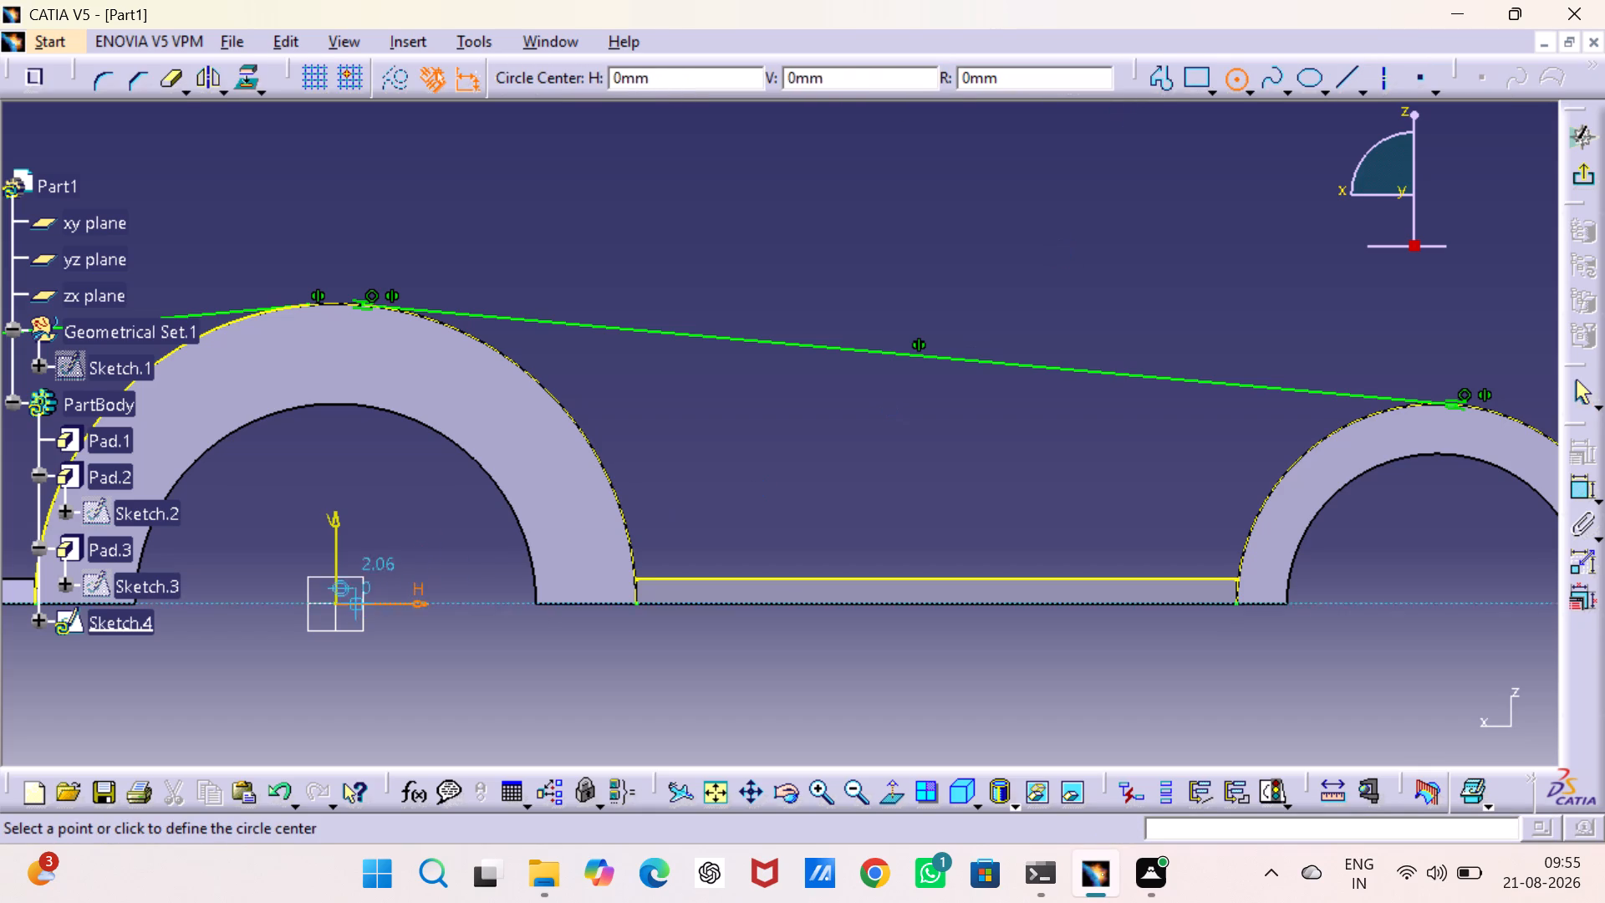
pyautogui.moveTo(336, 605); pyautogui.dragTo(344, 609)
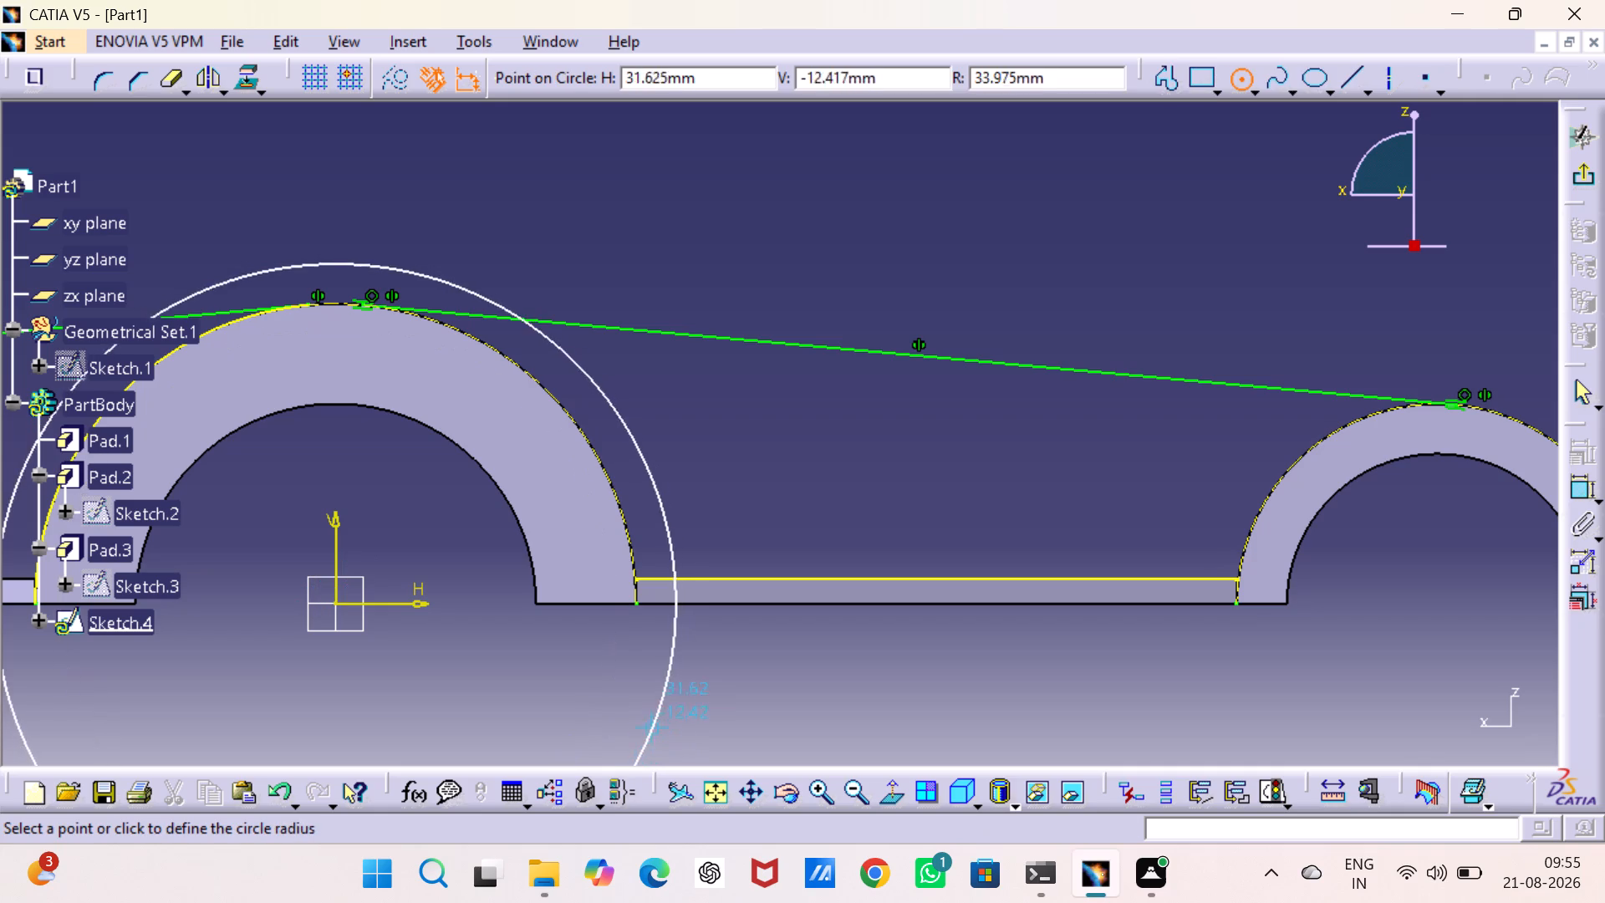
pyautogui.click(628, 615)
pyautogui.rightClick(713, 470)
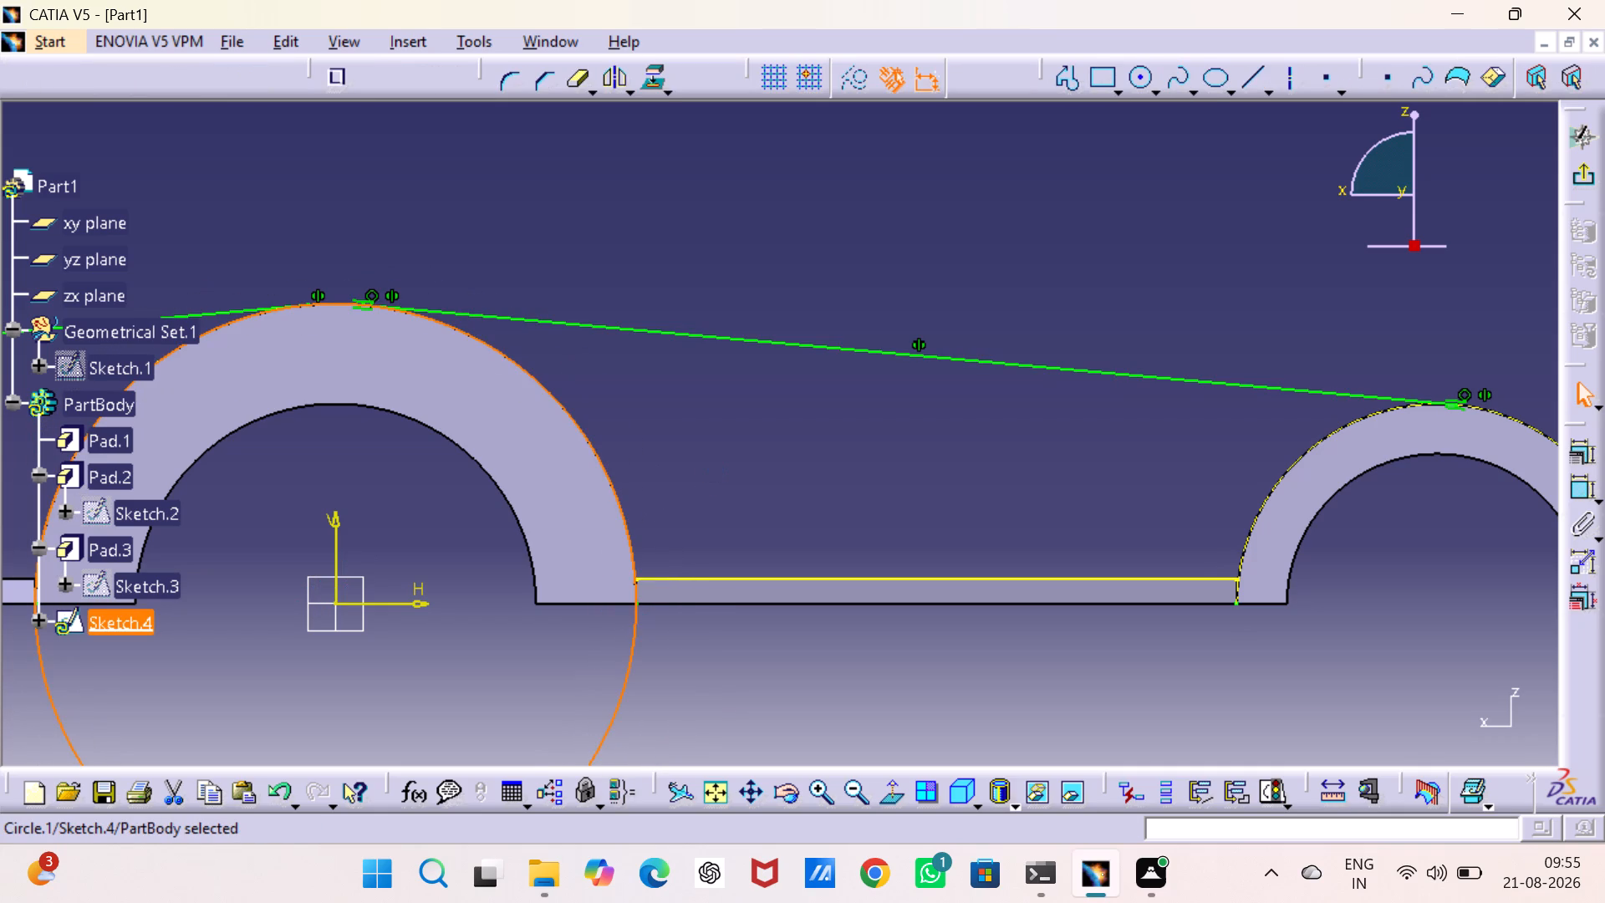
pyautogui.click(842, 478)
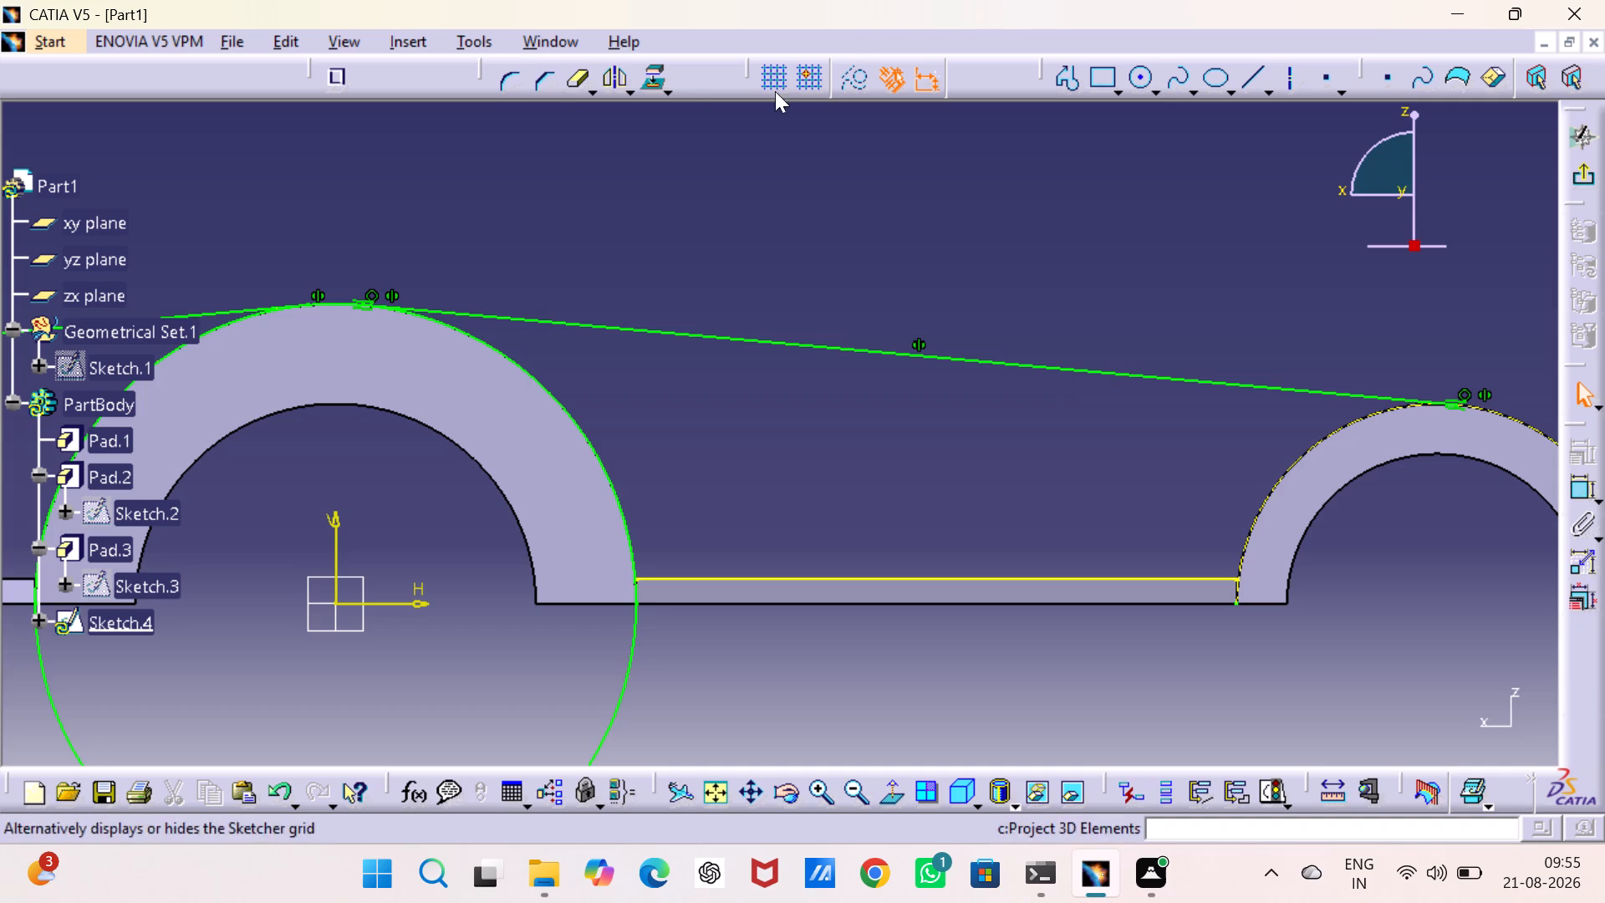
# Quick-trim the 30 mm radius circle, keeping only its arc from the positive-H tangent line down to the central half-ring's base.
pyautogui.click(575, 89)
pyautogui.click(624, 685)
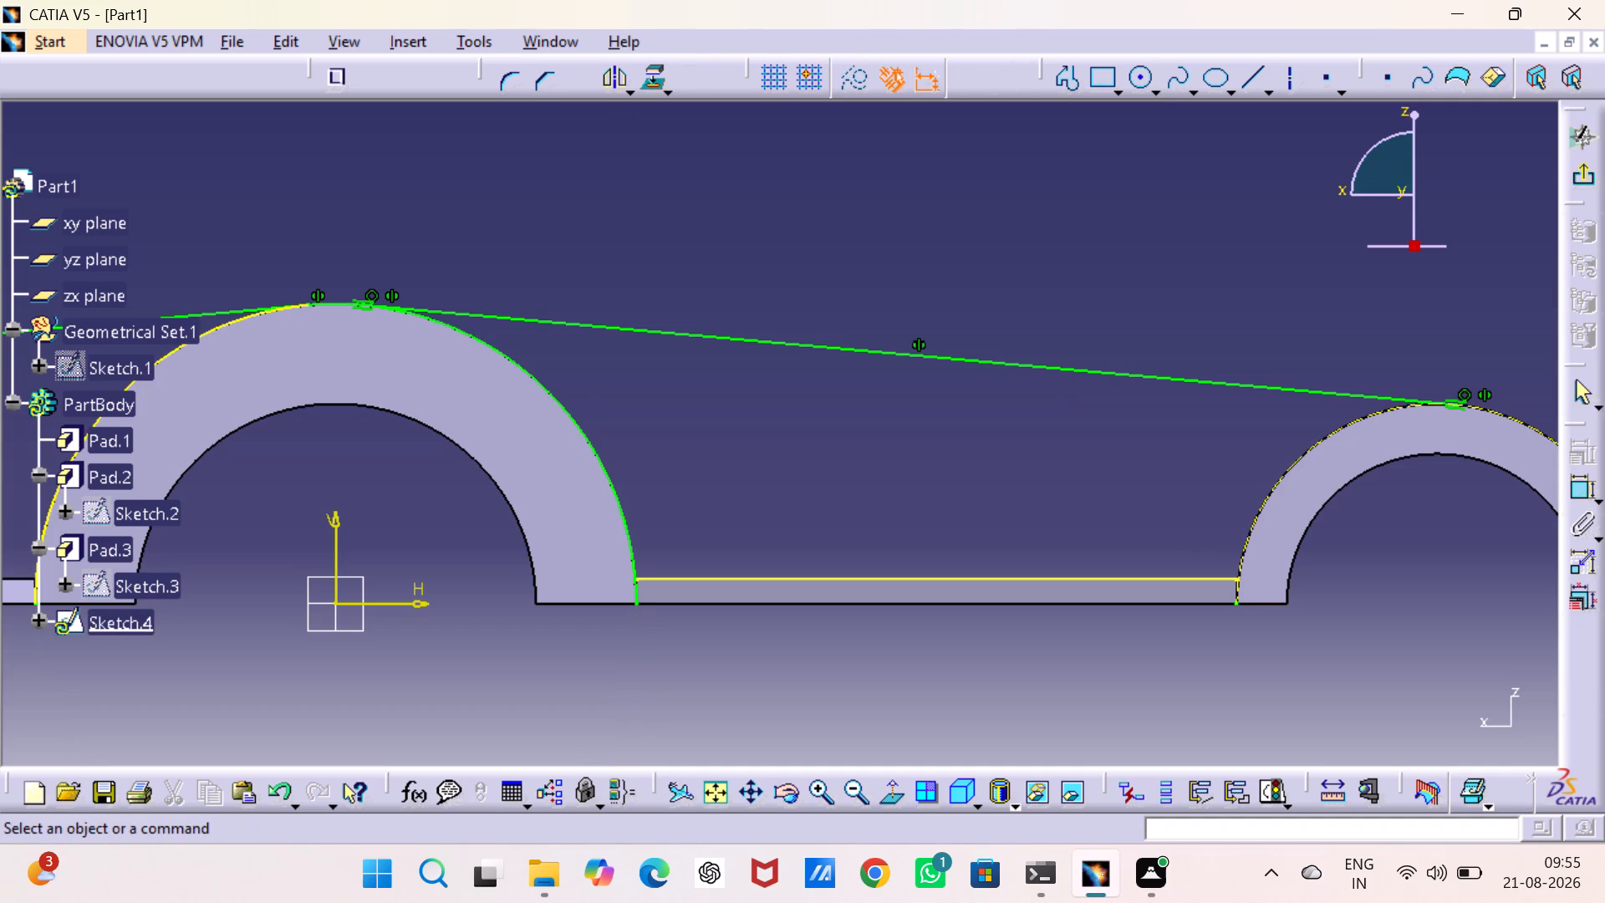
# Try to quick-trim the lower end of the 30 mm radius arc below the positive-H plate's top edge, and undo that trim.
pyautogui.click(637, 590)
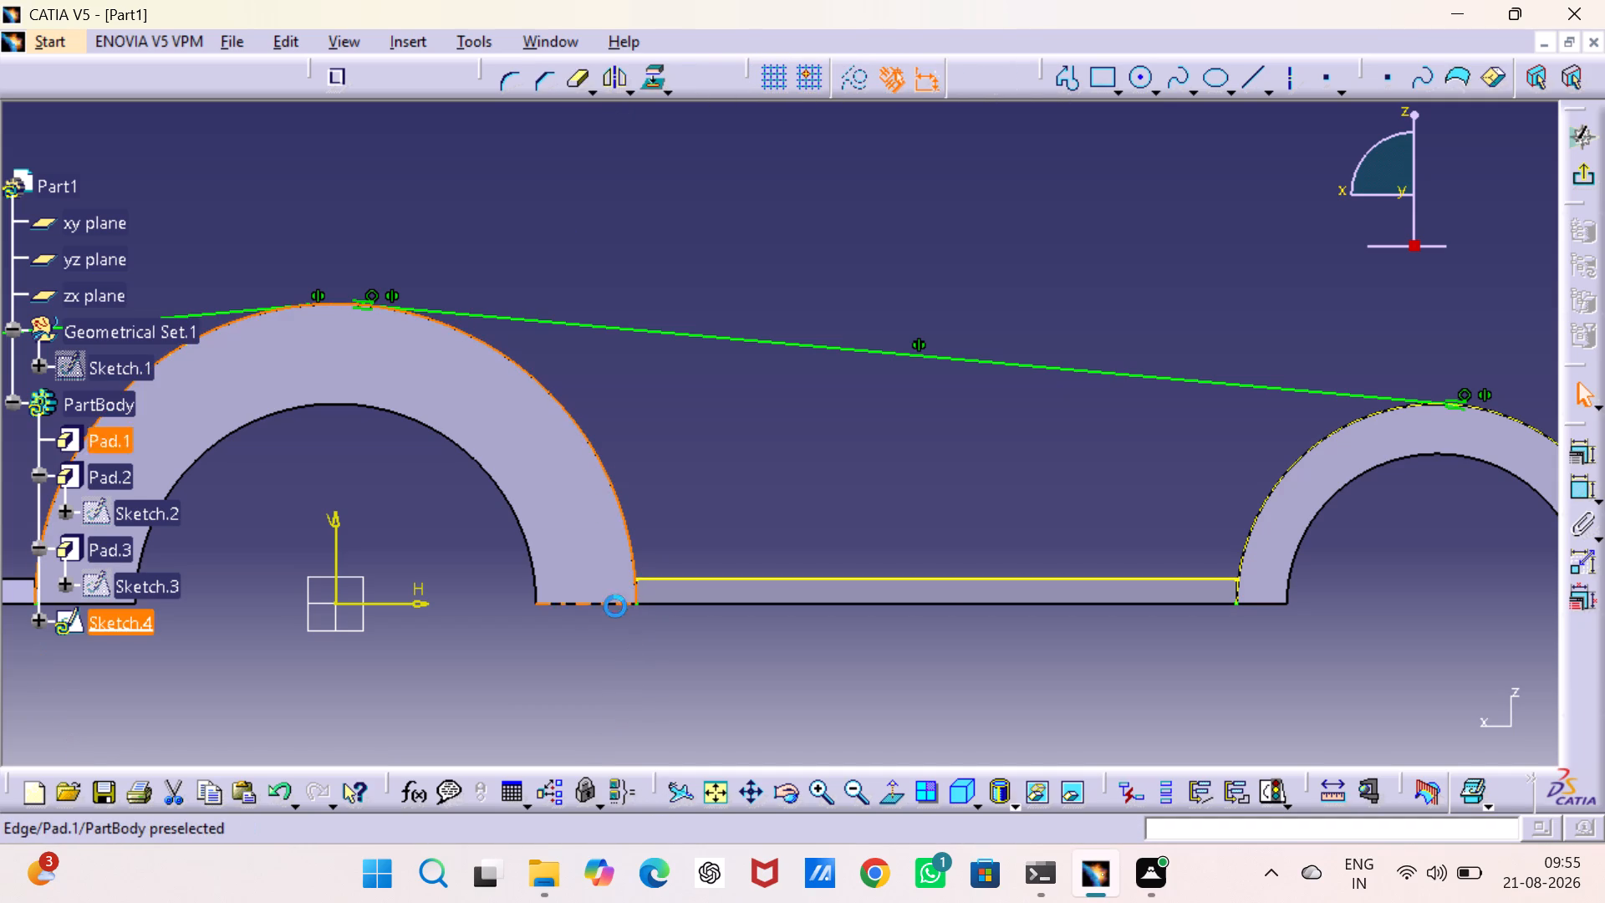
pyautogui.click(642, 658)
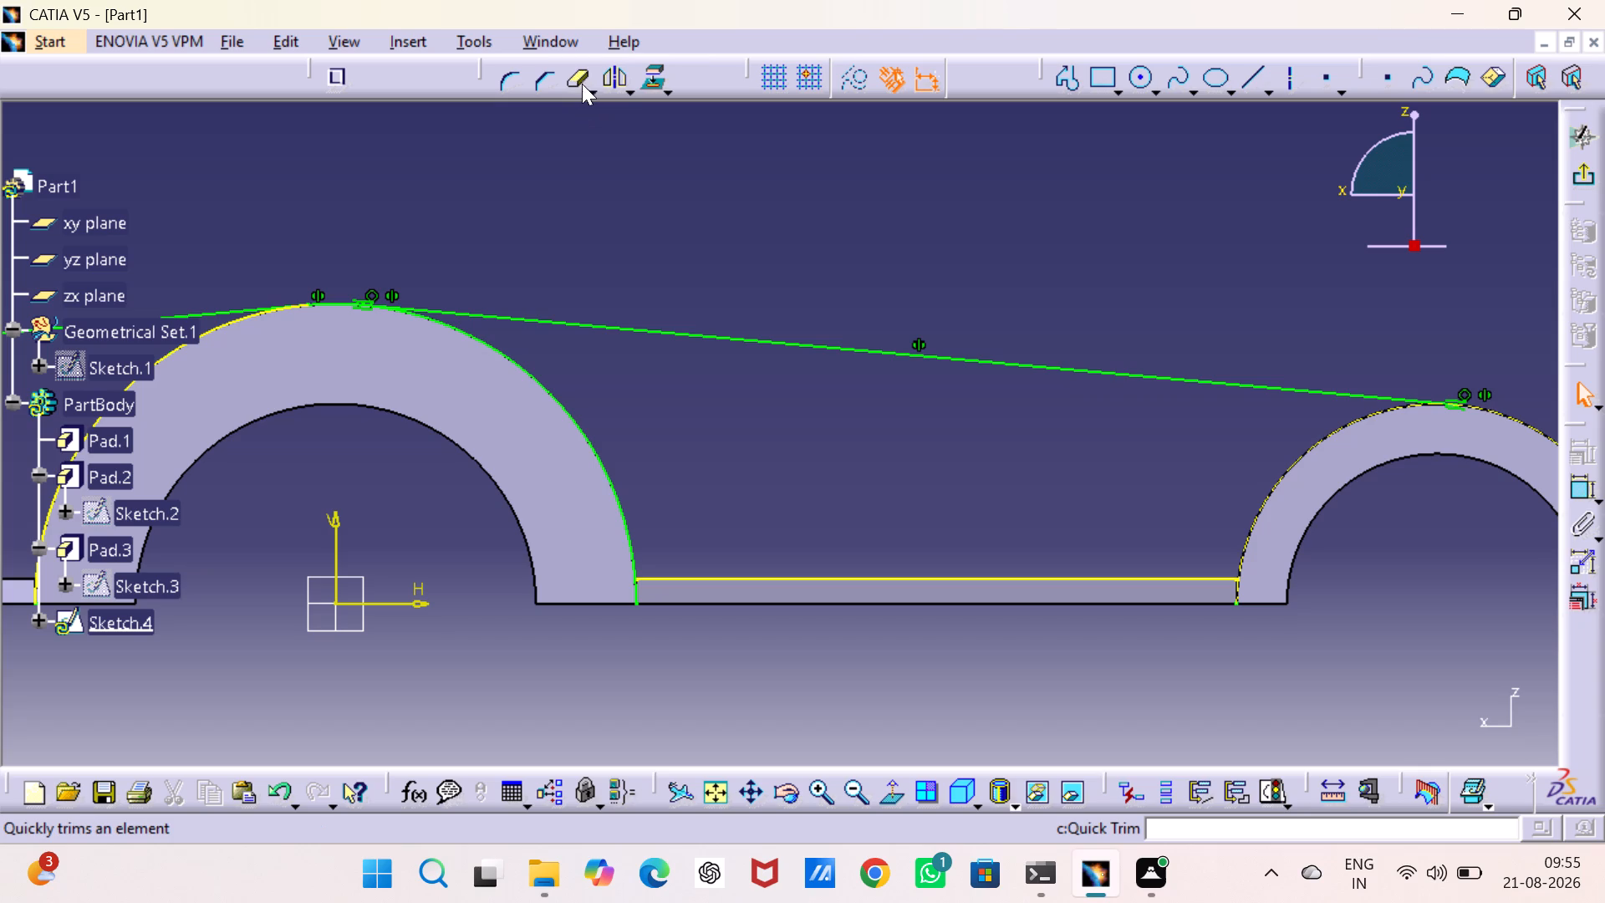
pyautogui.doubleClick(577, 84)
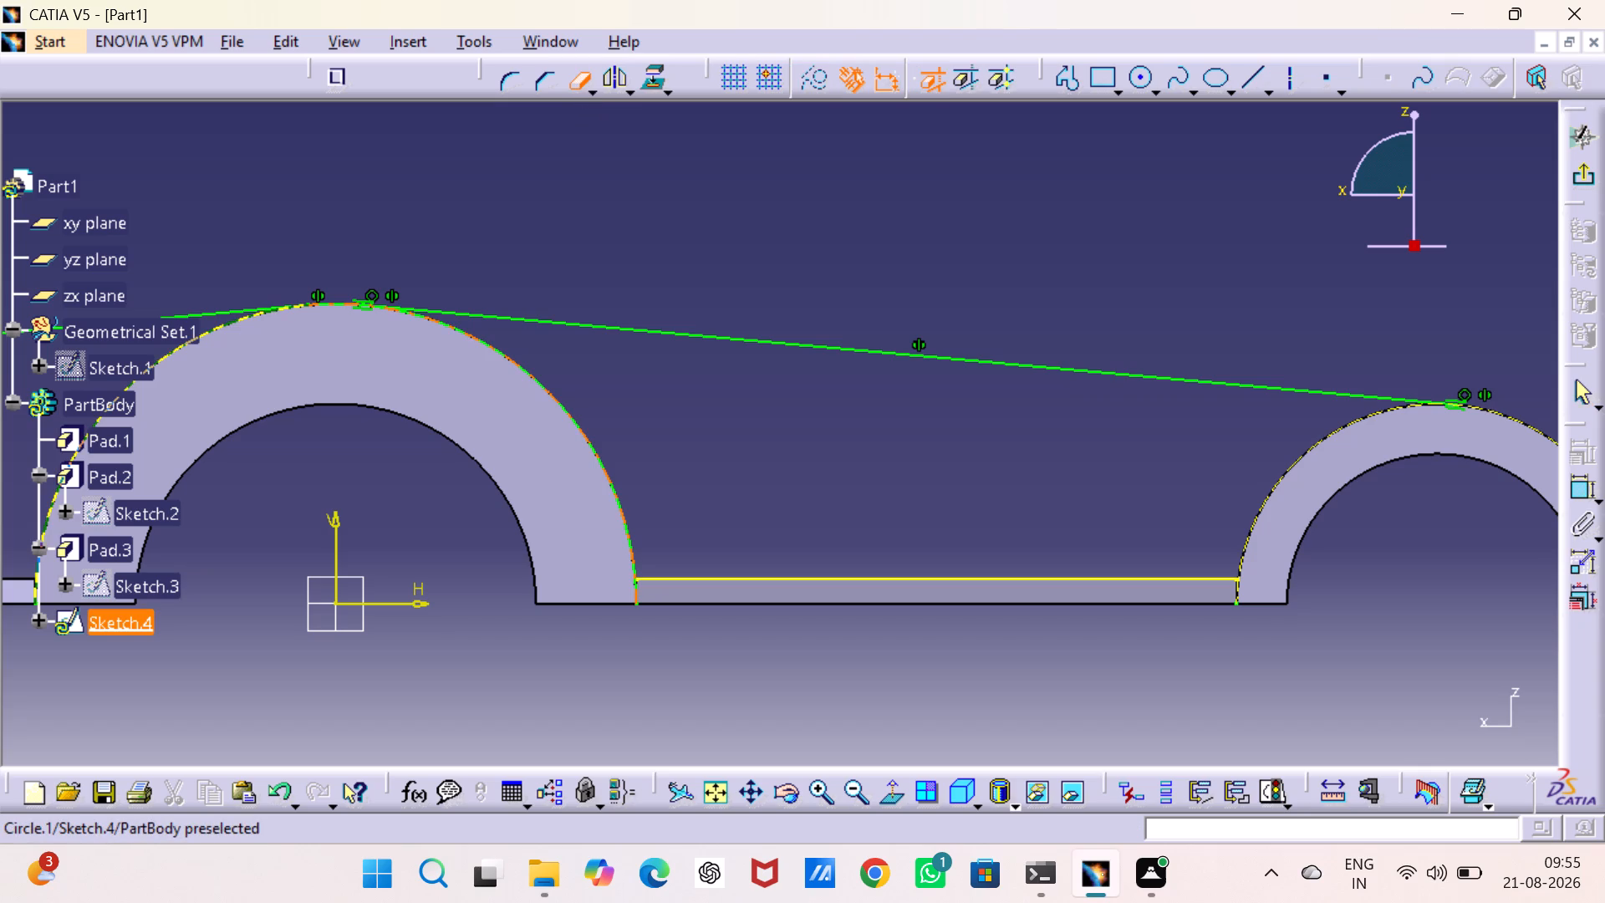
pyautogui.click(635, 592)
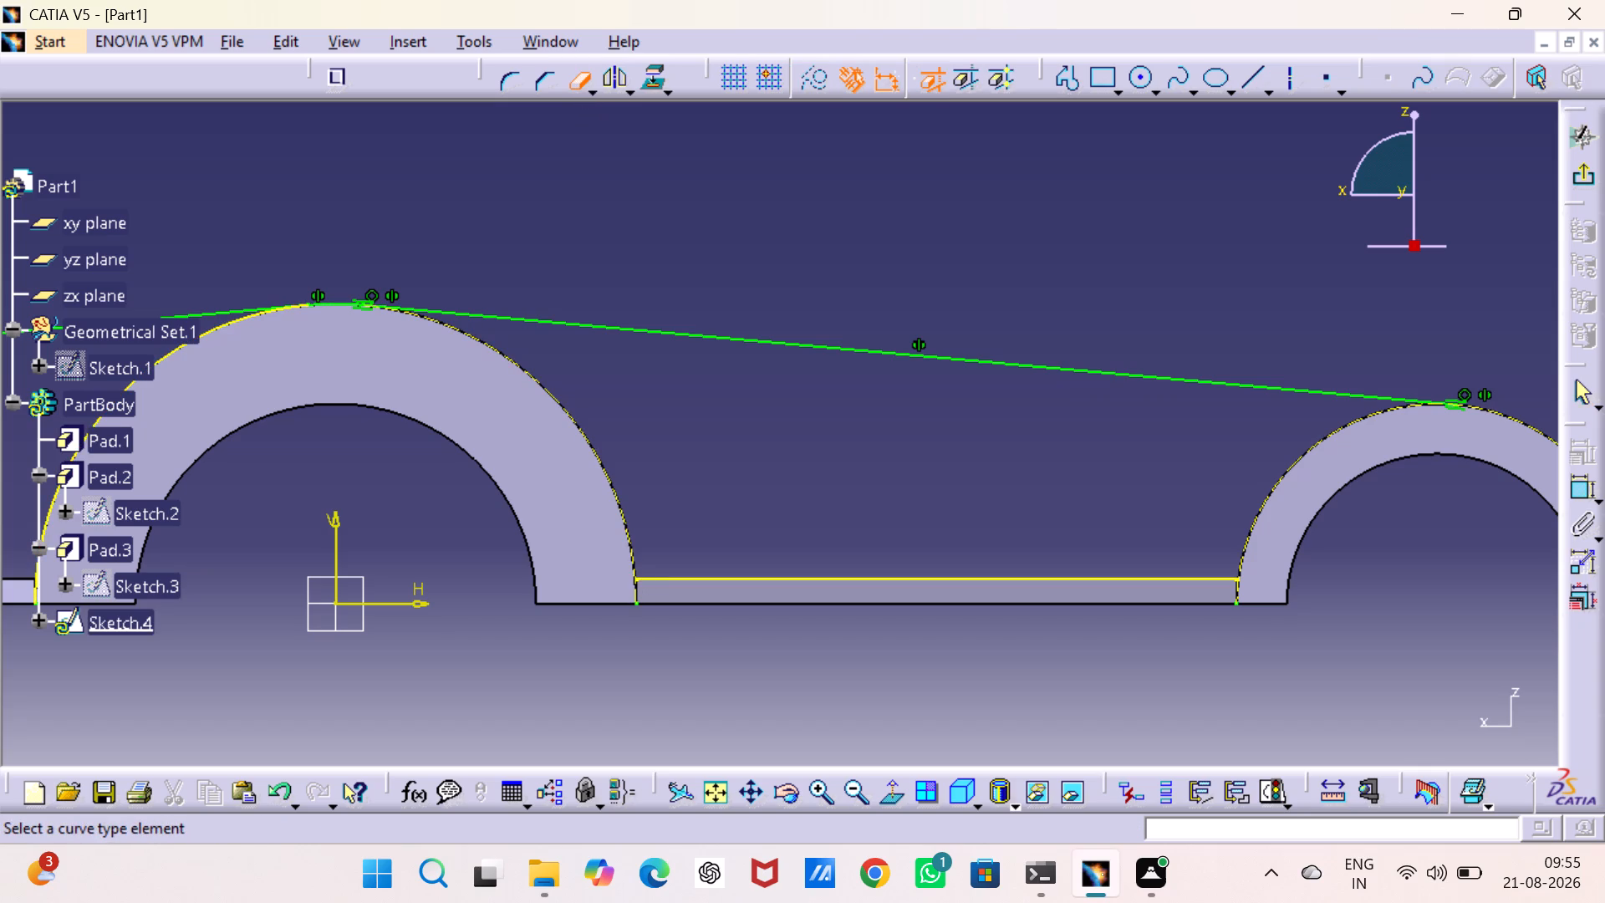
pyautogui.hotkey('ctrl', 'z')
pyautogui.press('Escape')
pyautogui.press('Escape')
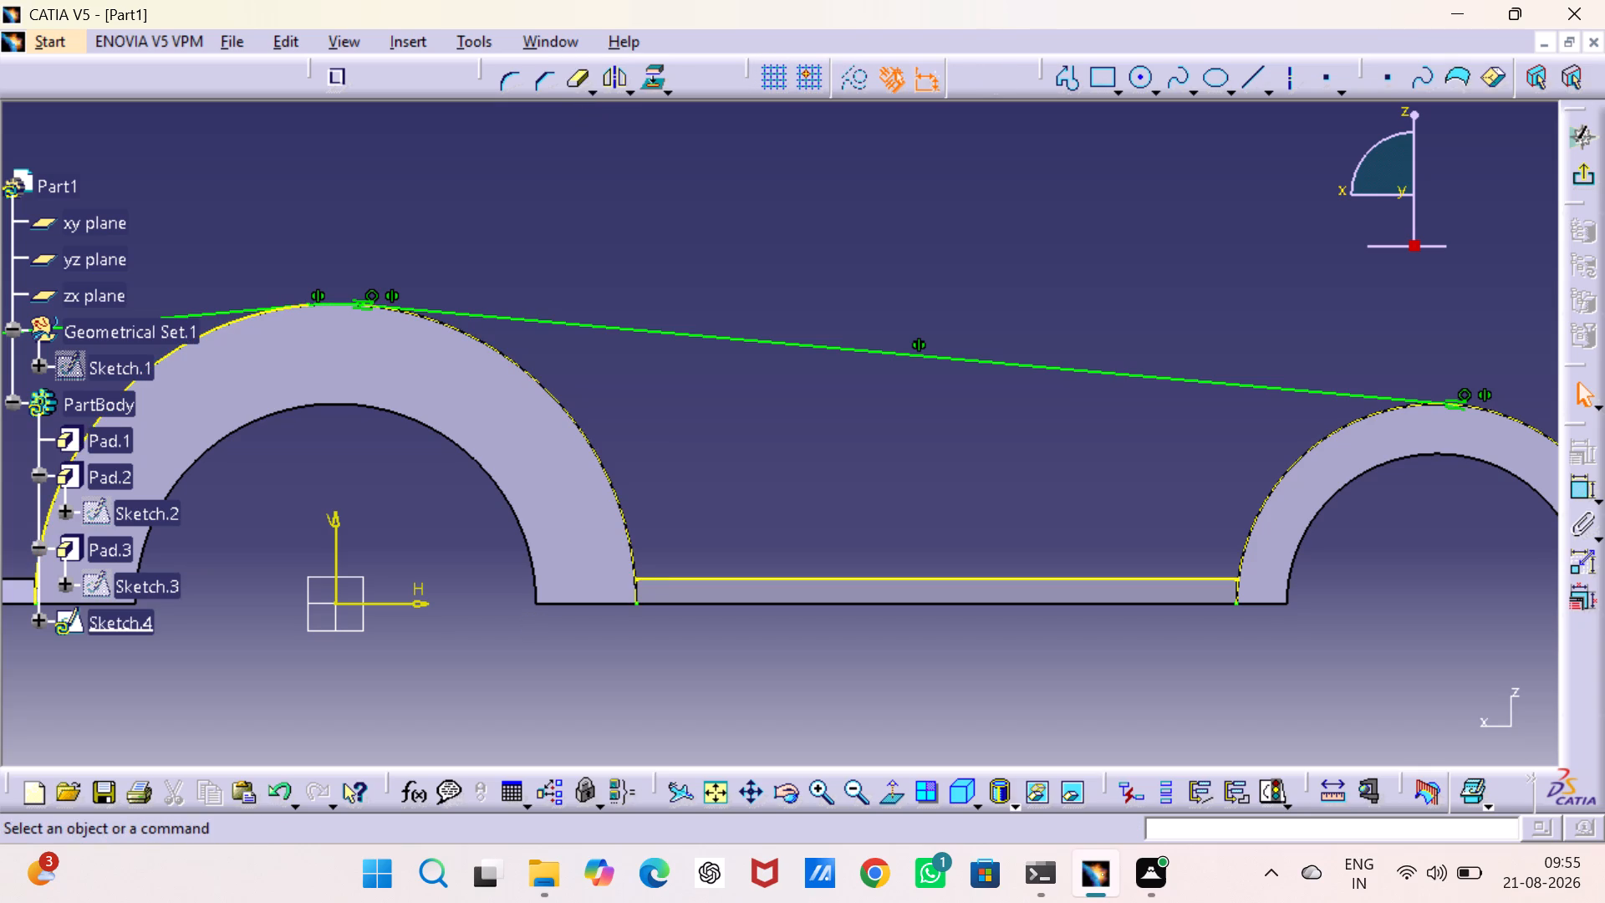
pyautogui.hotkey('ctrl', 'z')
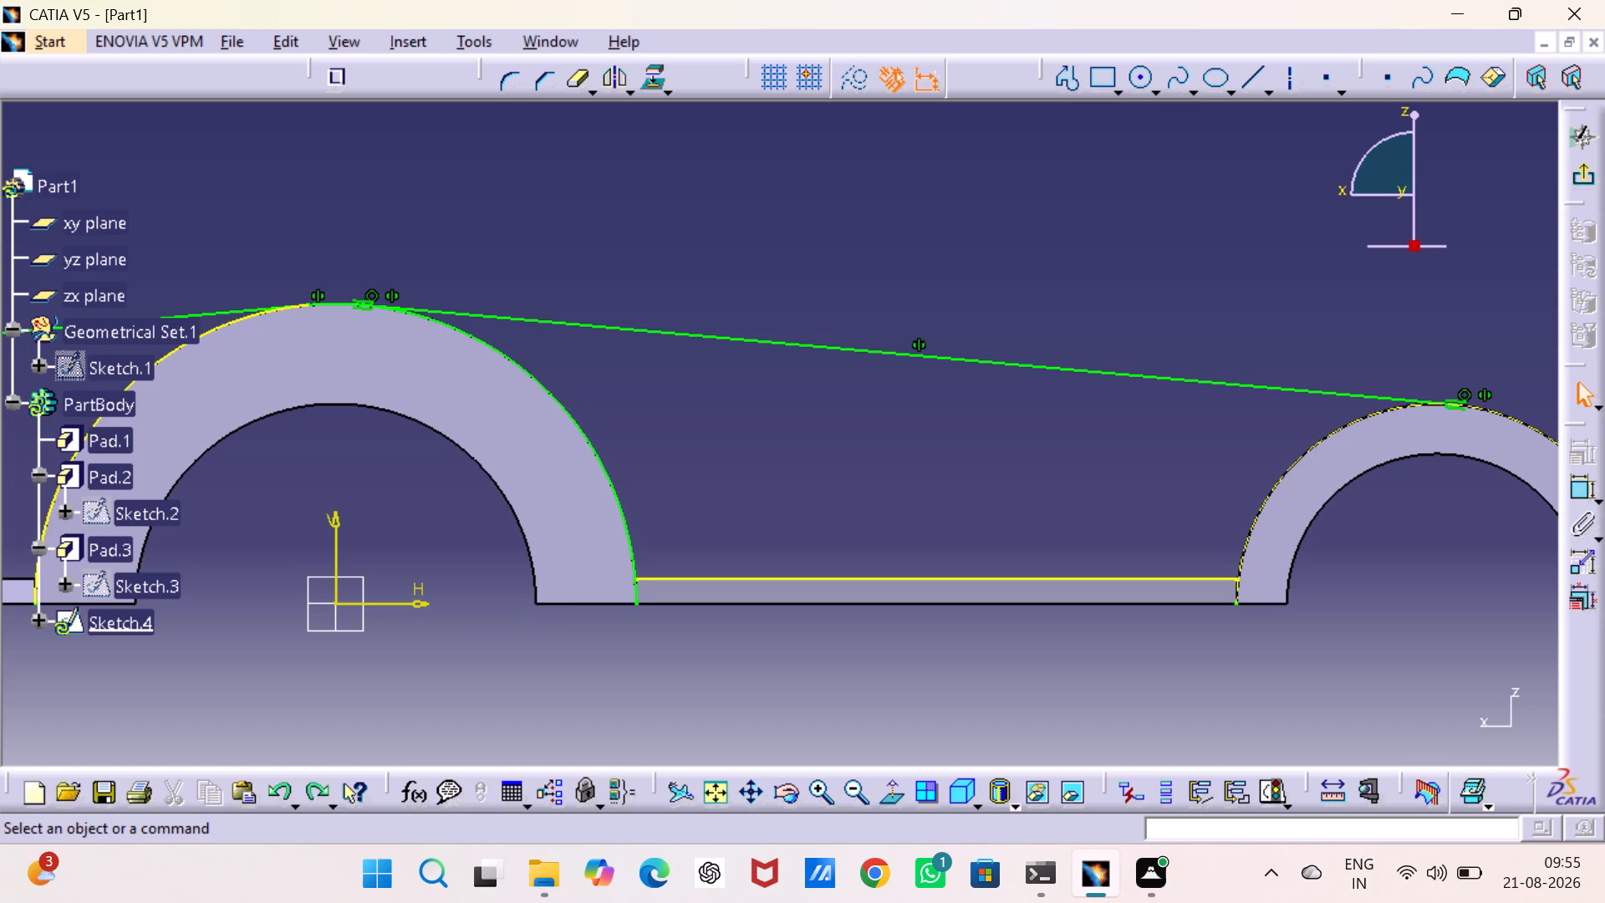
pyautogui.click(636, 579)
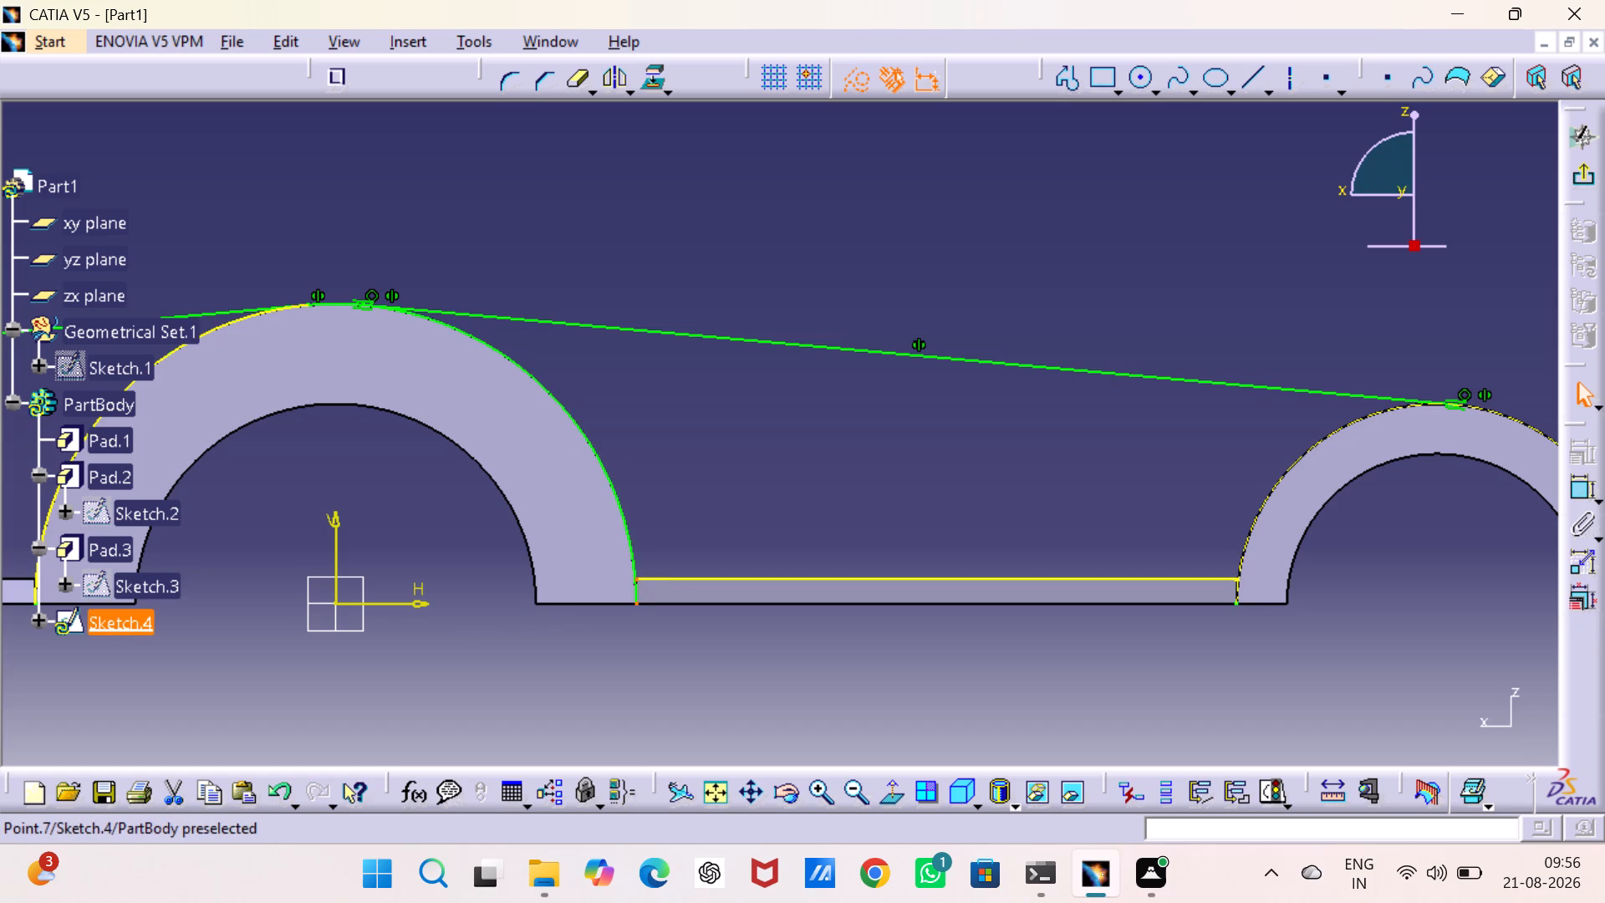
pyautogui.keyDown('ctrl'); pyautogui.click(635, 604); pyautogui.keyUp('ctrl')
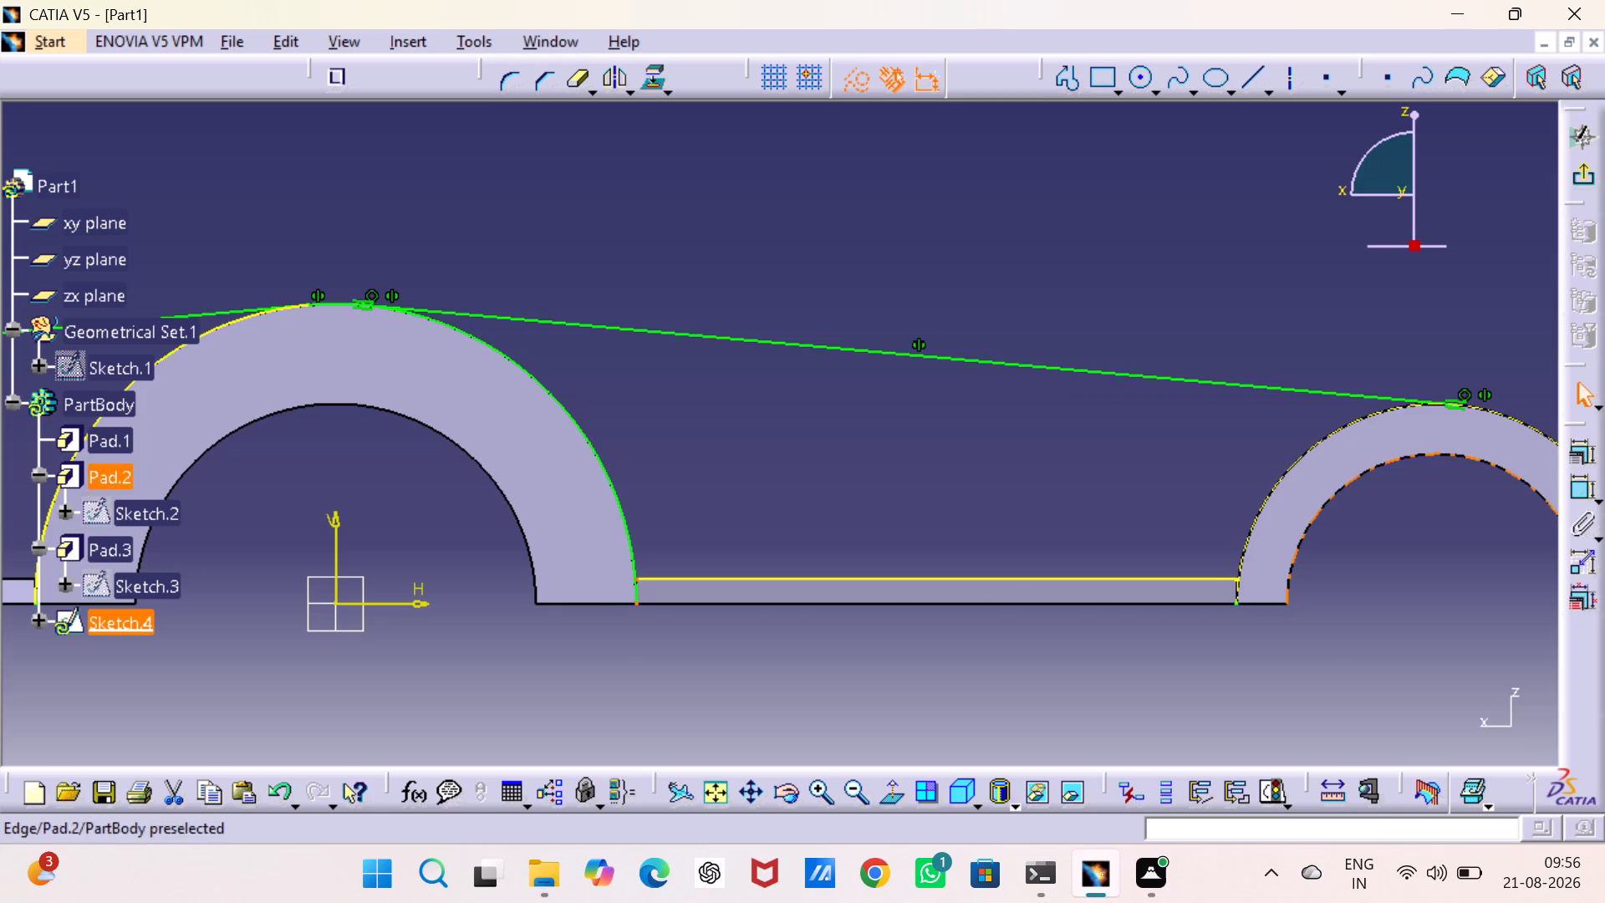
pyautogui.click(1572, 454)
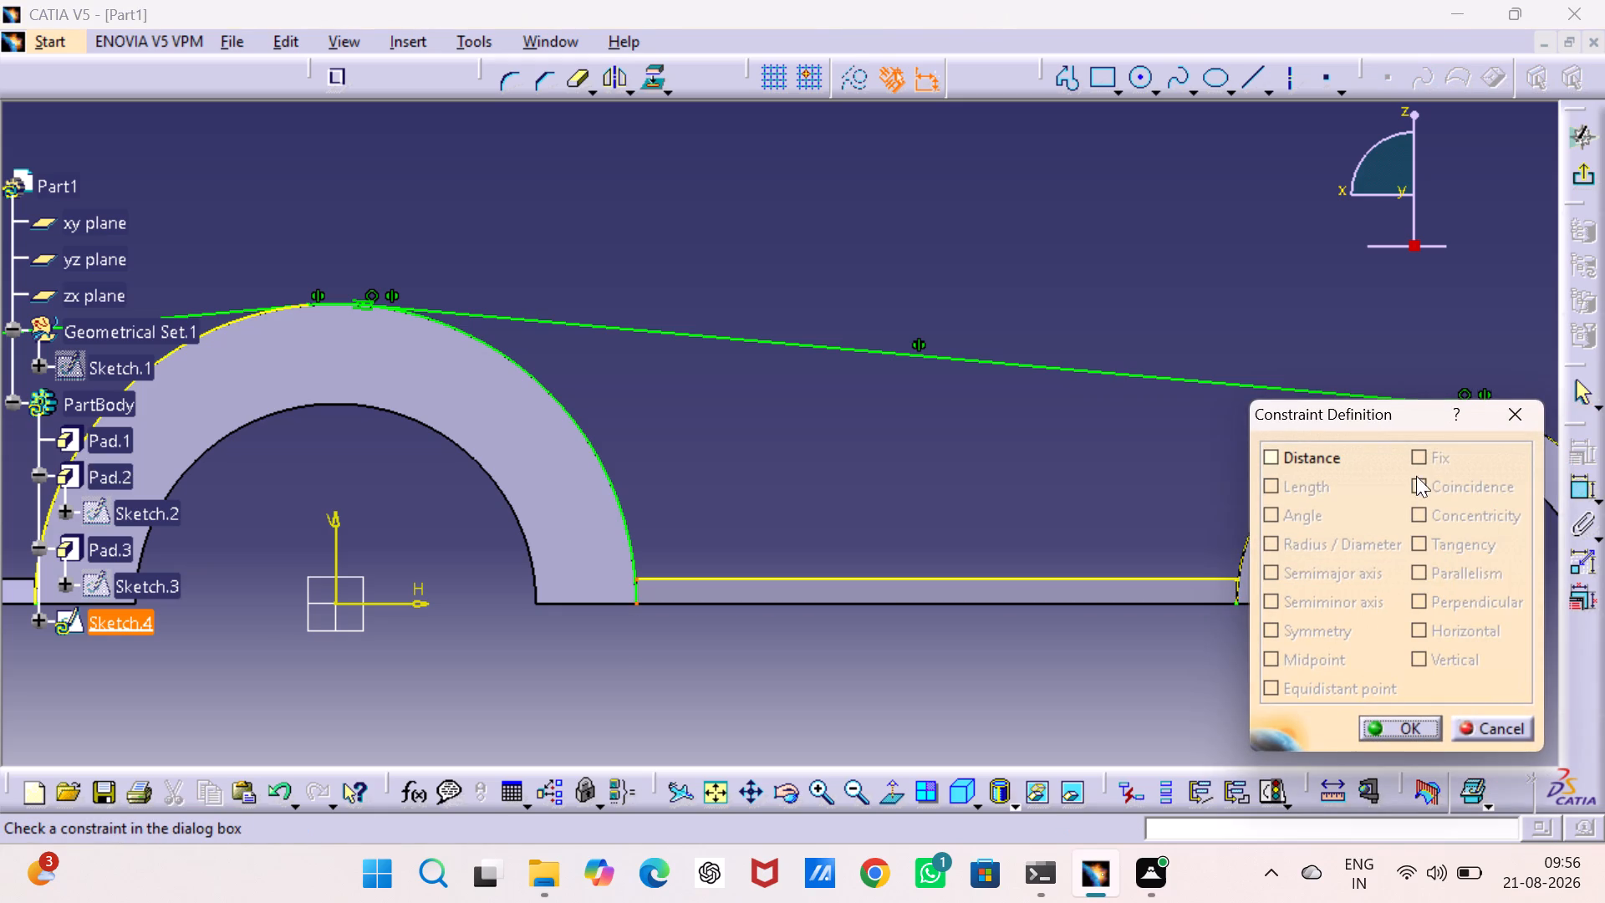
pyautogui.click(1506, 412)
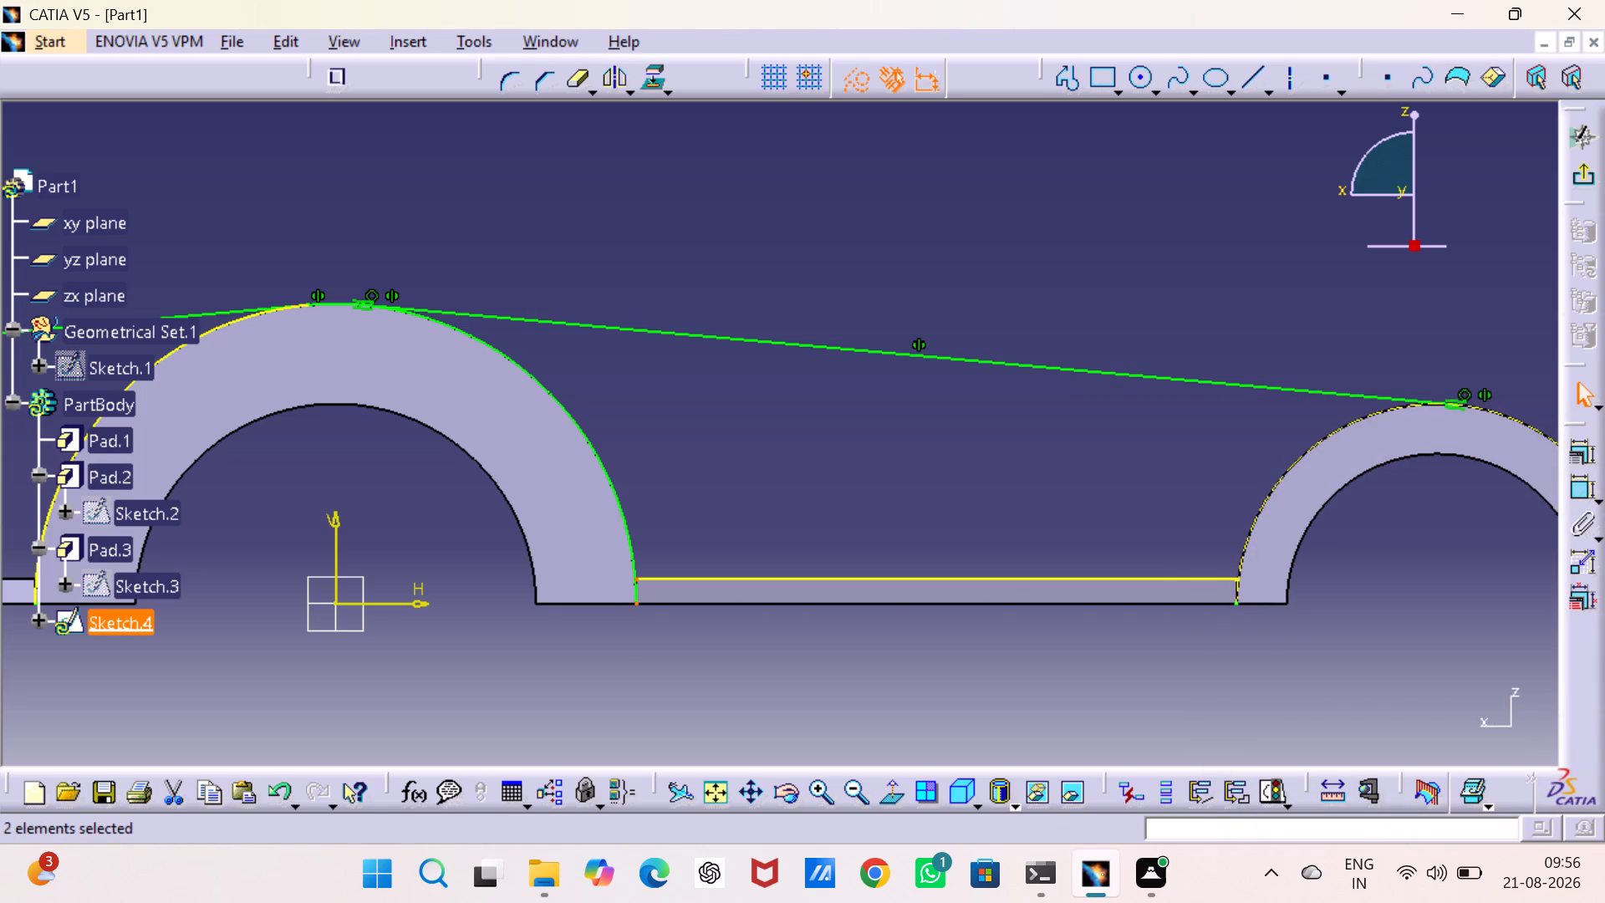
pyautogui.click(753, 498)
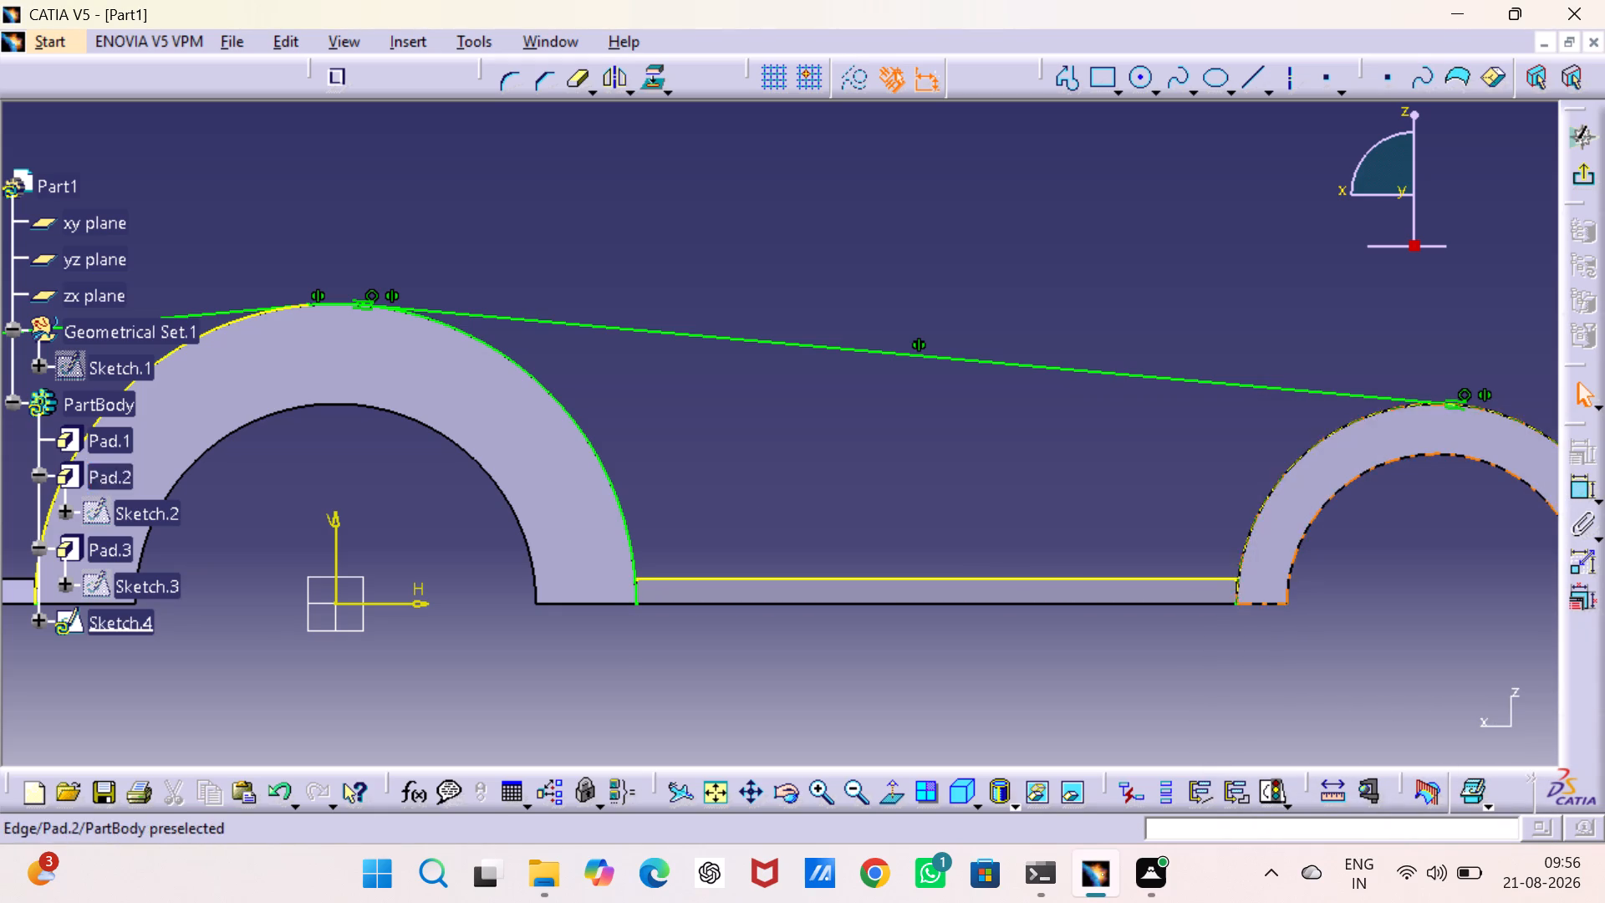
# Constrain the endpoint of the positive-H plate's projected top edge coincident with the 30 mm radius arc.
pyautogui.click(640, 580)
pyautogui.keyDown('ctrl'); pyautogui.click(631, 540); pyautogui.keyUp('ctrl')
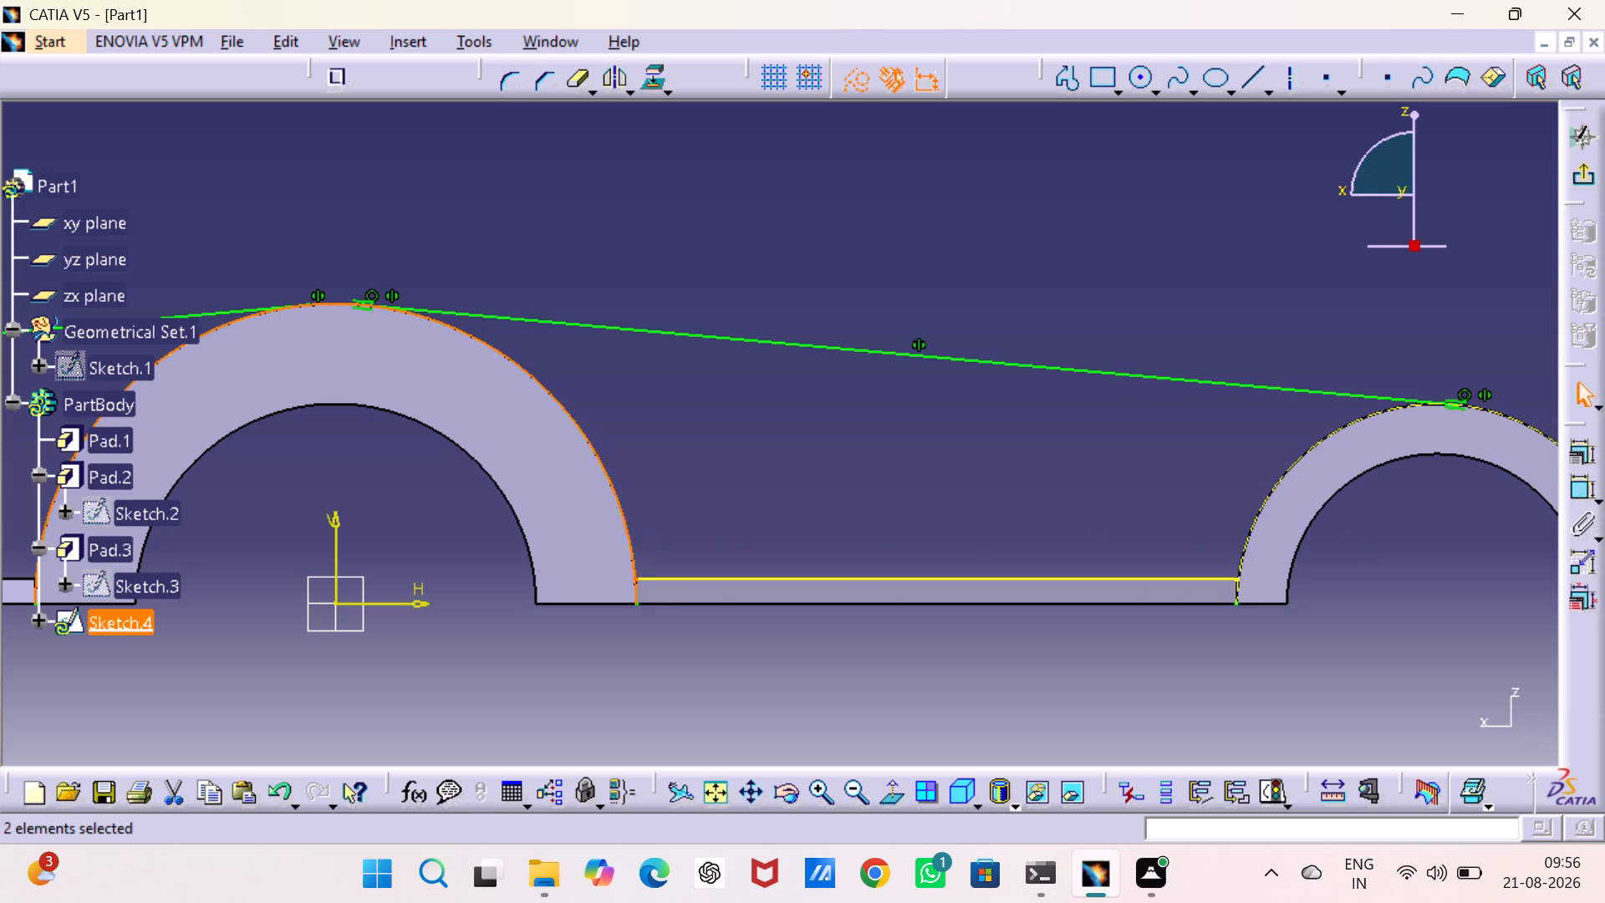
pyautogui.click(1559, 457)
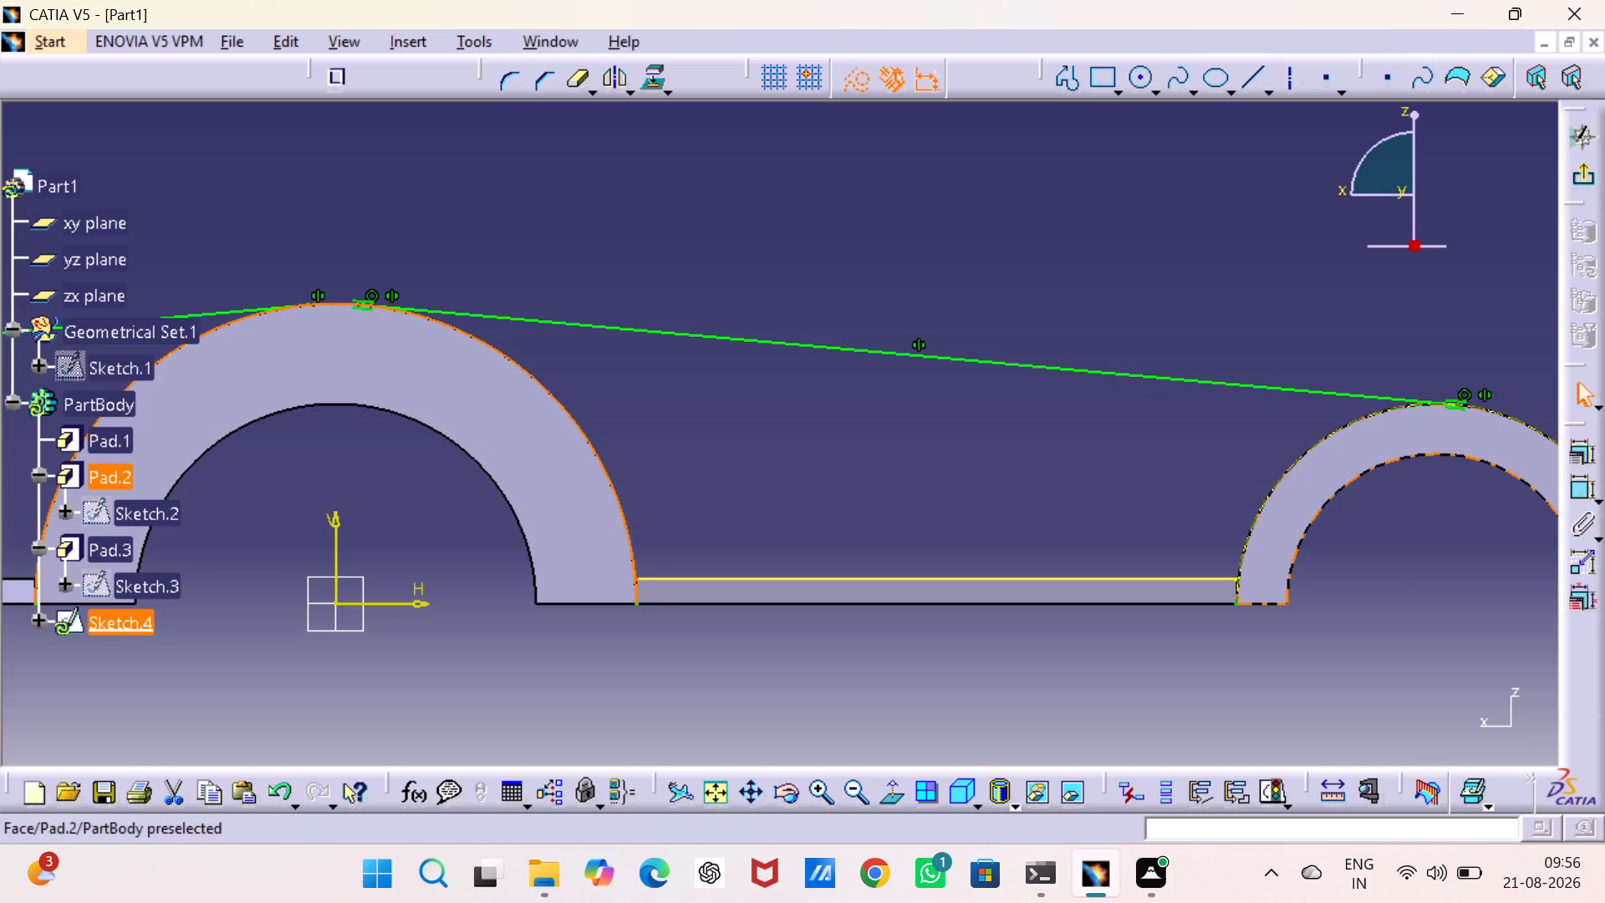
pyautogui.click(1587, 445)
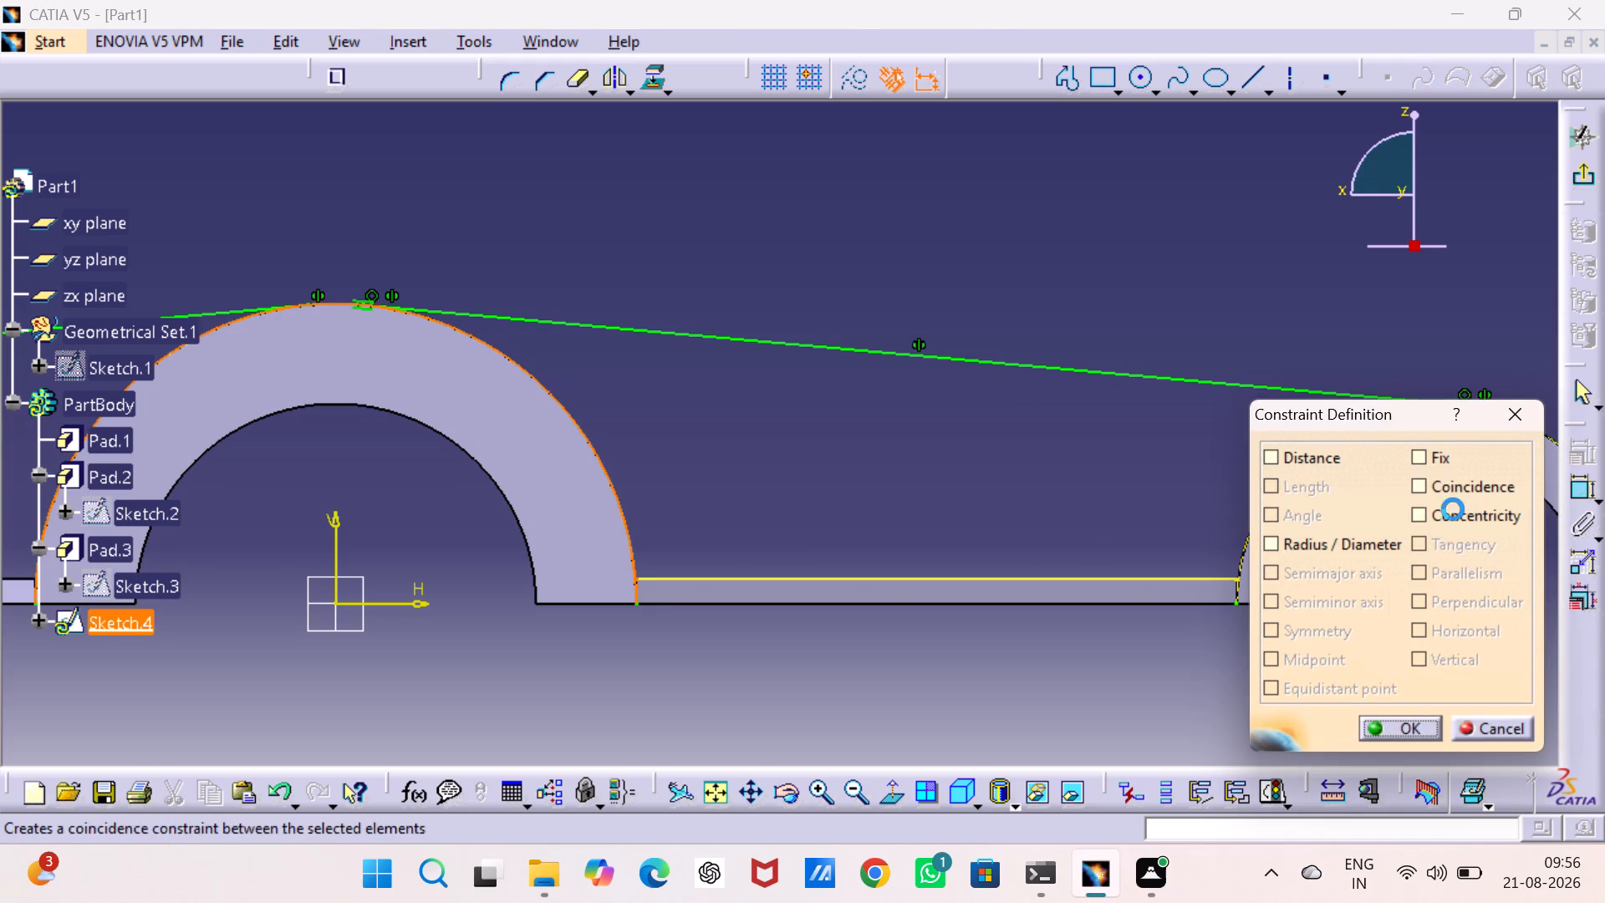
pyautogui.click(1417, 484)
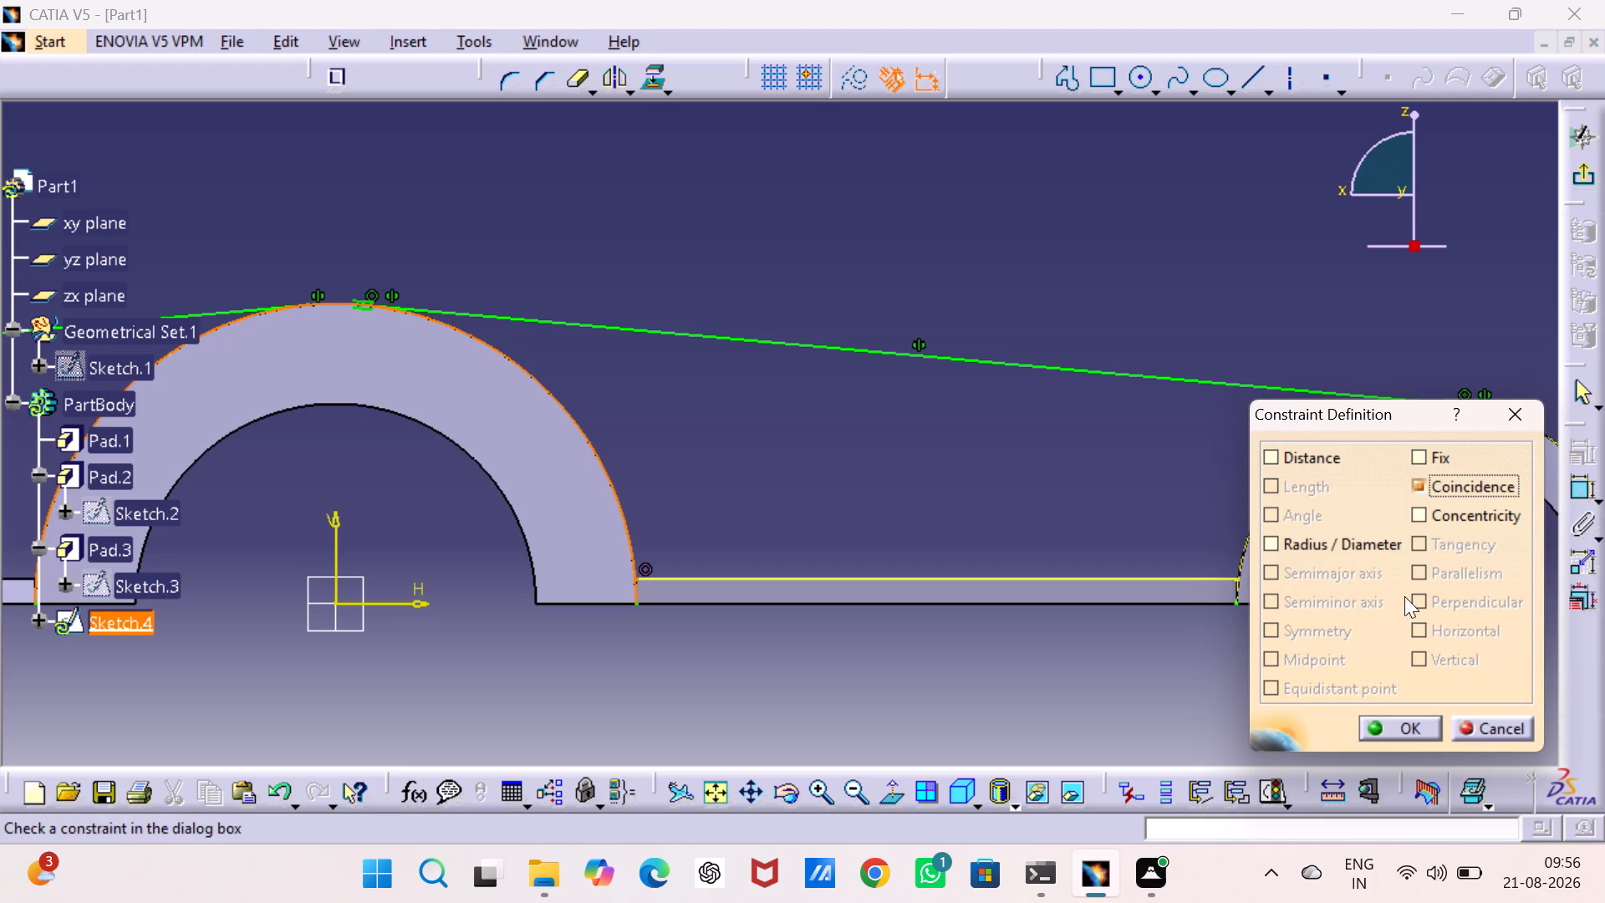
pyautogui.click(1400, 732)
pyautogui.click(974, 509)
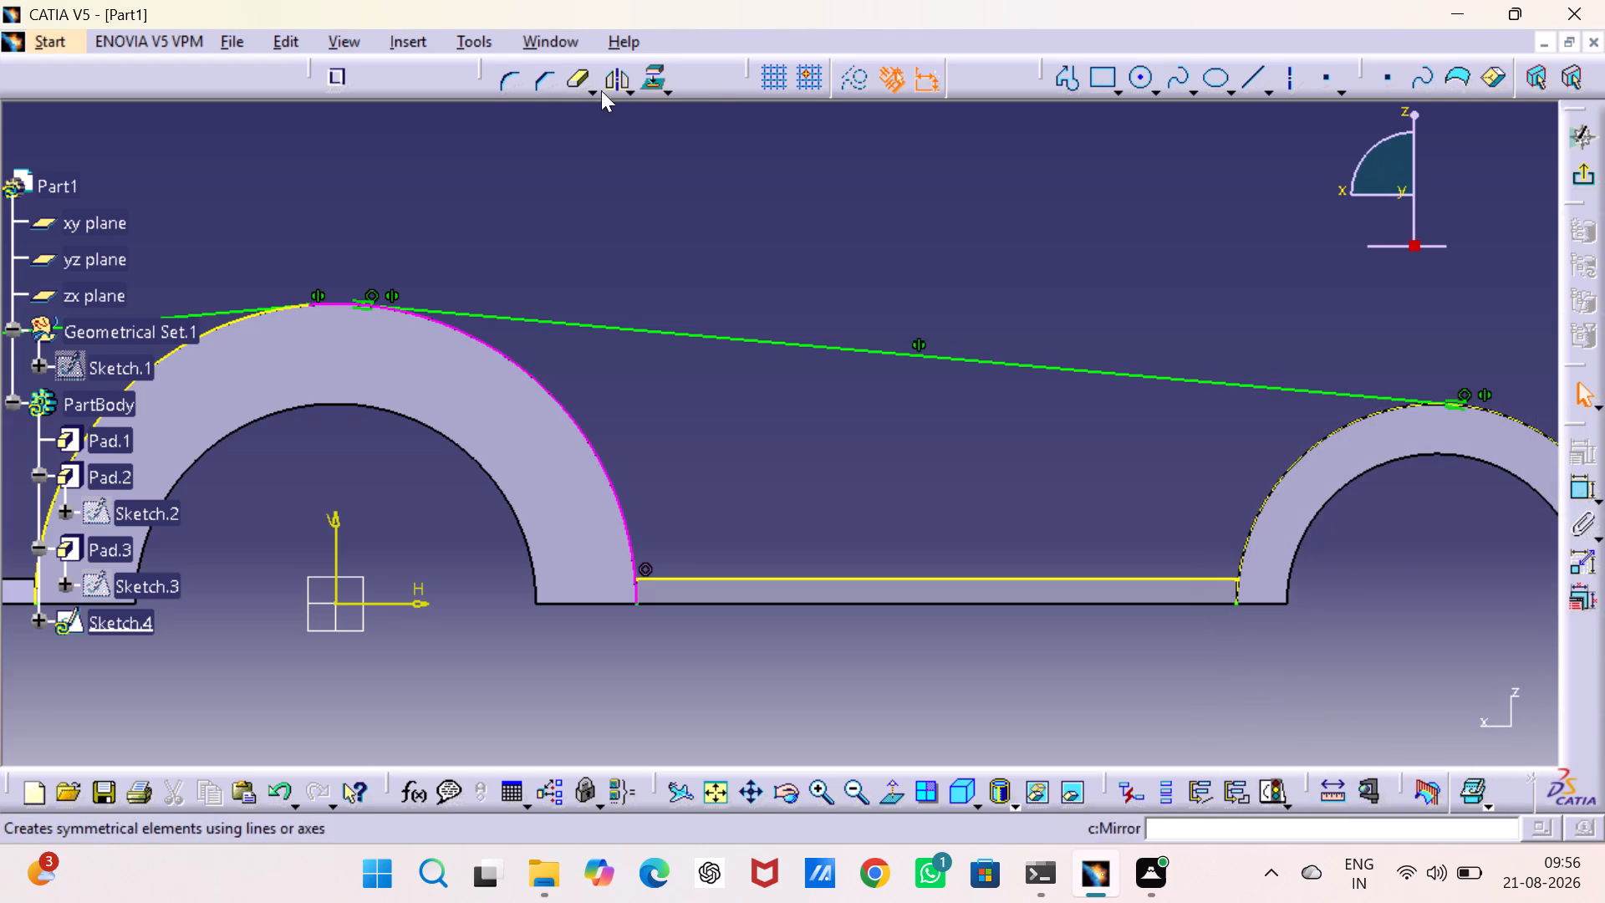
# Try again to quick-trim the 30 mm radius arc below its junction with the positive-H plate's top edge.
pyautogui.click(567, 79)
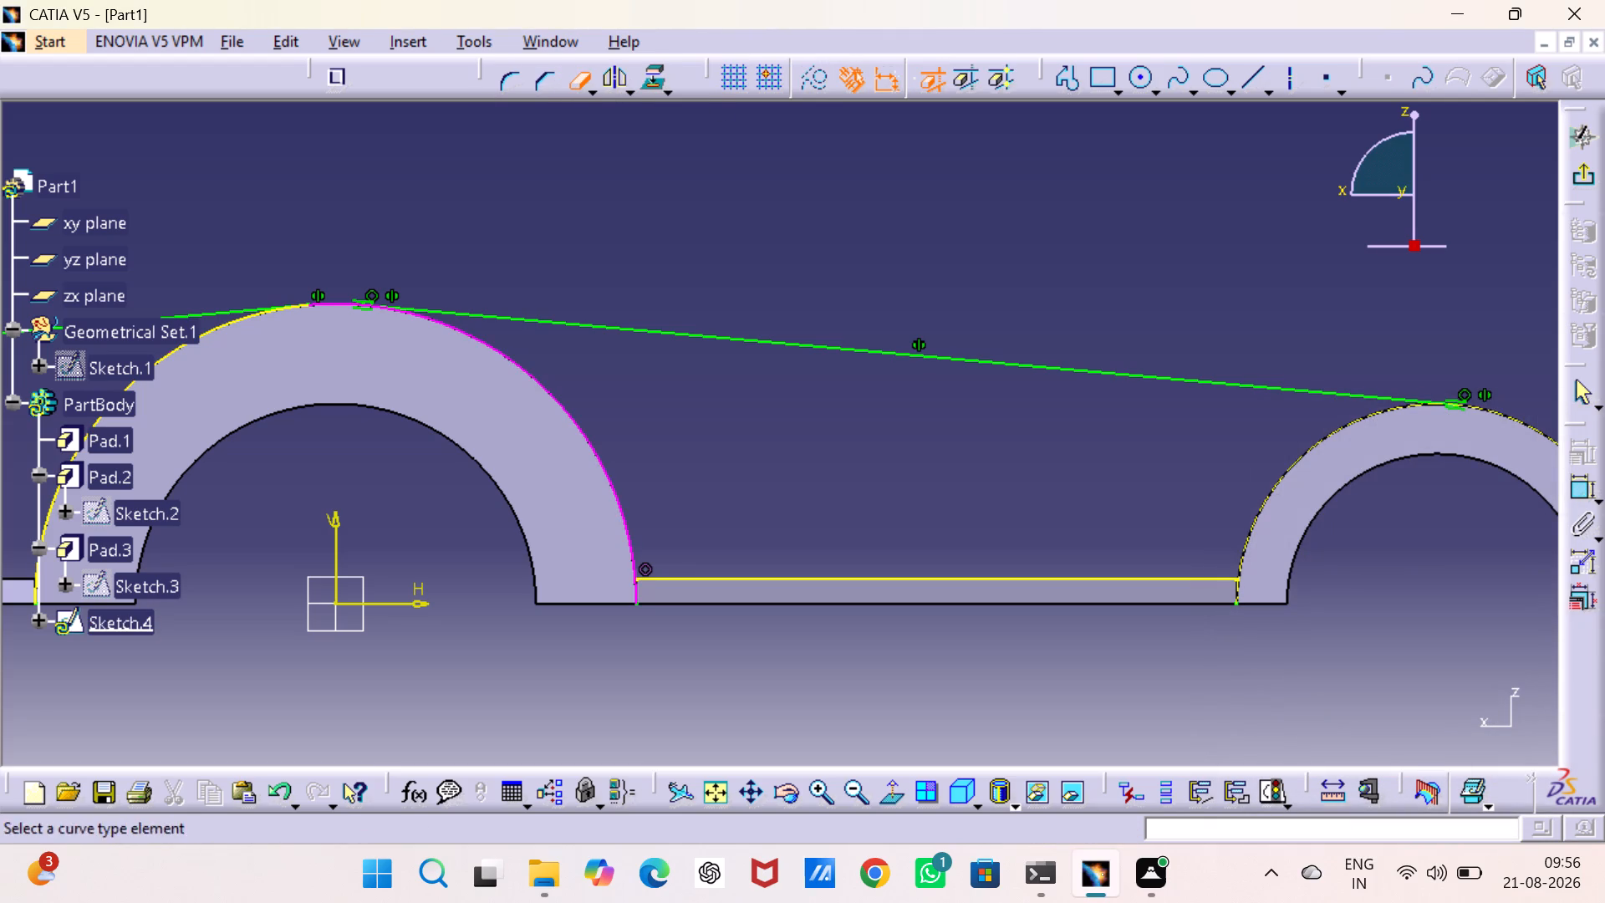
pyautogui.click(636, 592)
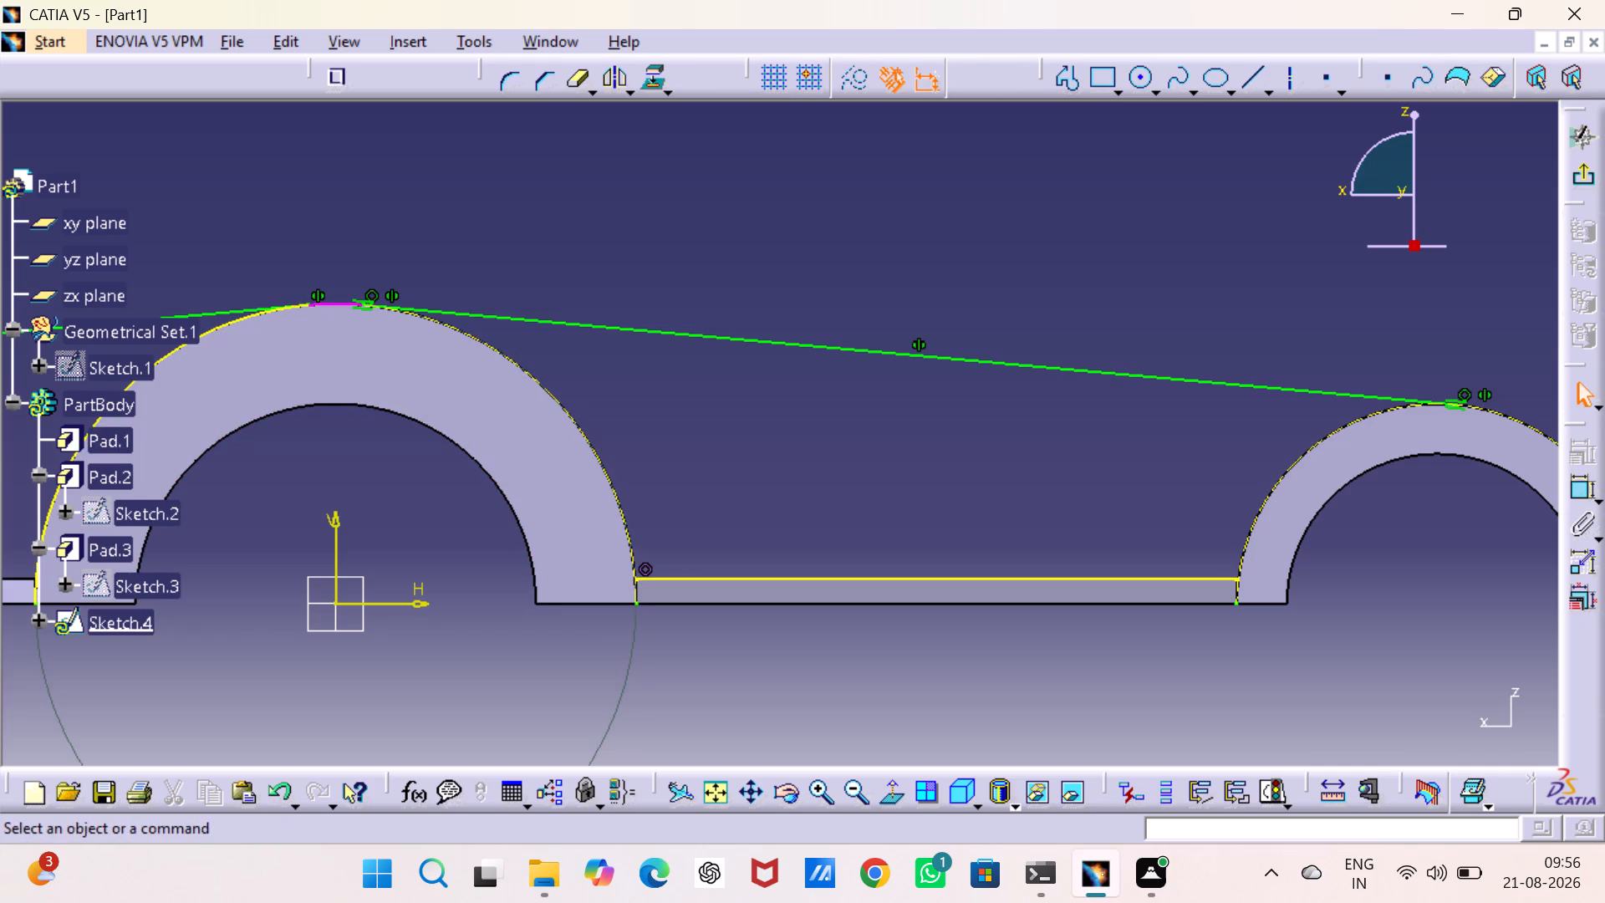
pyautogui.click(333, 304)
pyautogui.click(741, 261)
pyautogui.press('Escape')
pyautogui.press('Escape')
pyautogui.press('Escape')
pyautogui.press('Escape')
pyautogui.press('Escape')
# Undo the arc trims, coincidence, 30 mm circle and edge projections, back to restoring the vertical line at the positive-H small half-ring.
pyautogui.hotkey('ctrl', 'z')
pyautogui.hotkey('ctrl', 'z')
pyautogui.hotkey('ctrl', 'z')
pyautogui.hotkey('ctrl', 'z')
pyautogui.hotkey('ctrl', 'z')
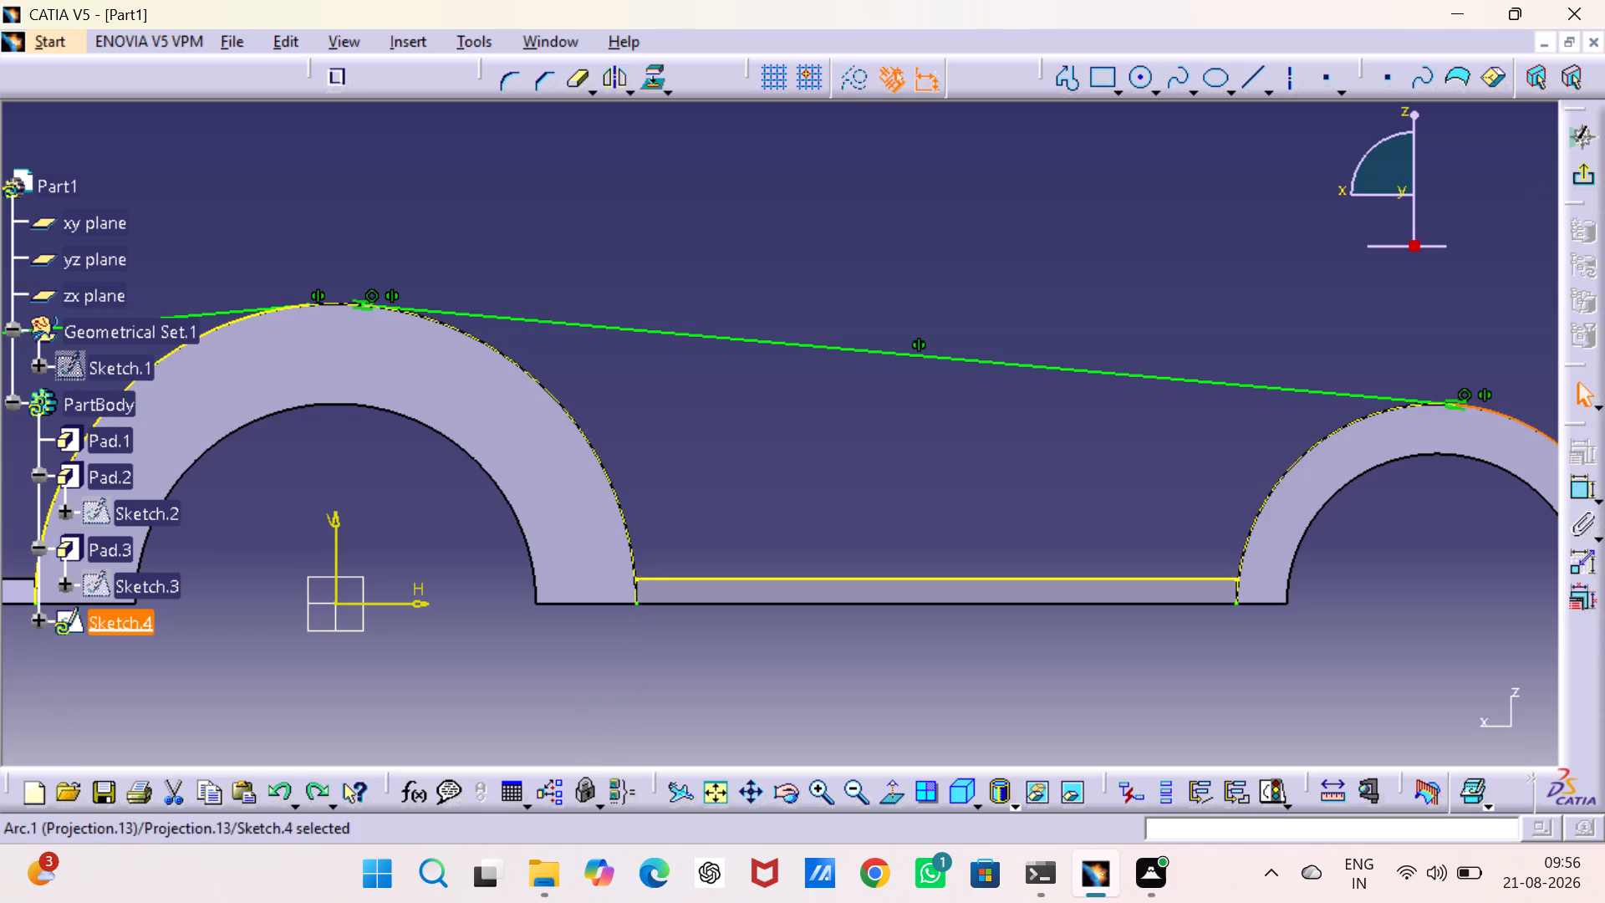
pyautogui.hotkey('ctrl', 'z')
pyautogui.hotkey('ctrl', 'z')
pyautogui.hotkey('ctrl', 'z')
pyautogui.hotkey('ctrl', 'z')
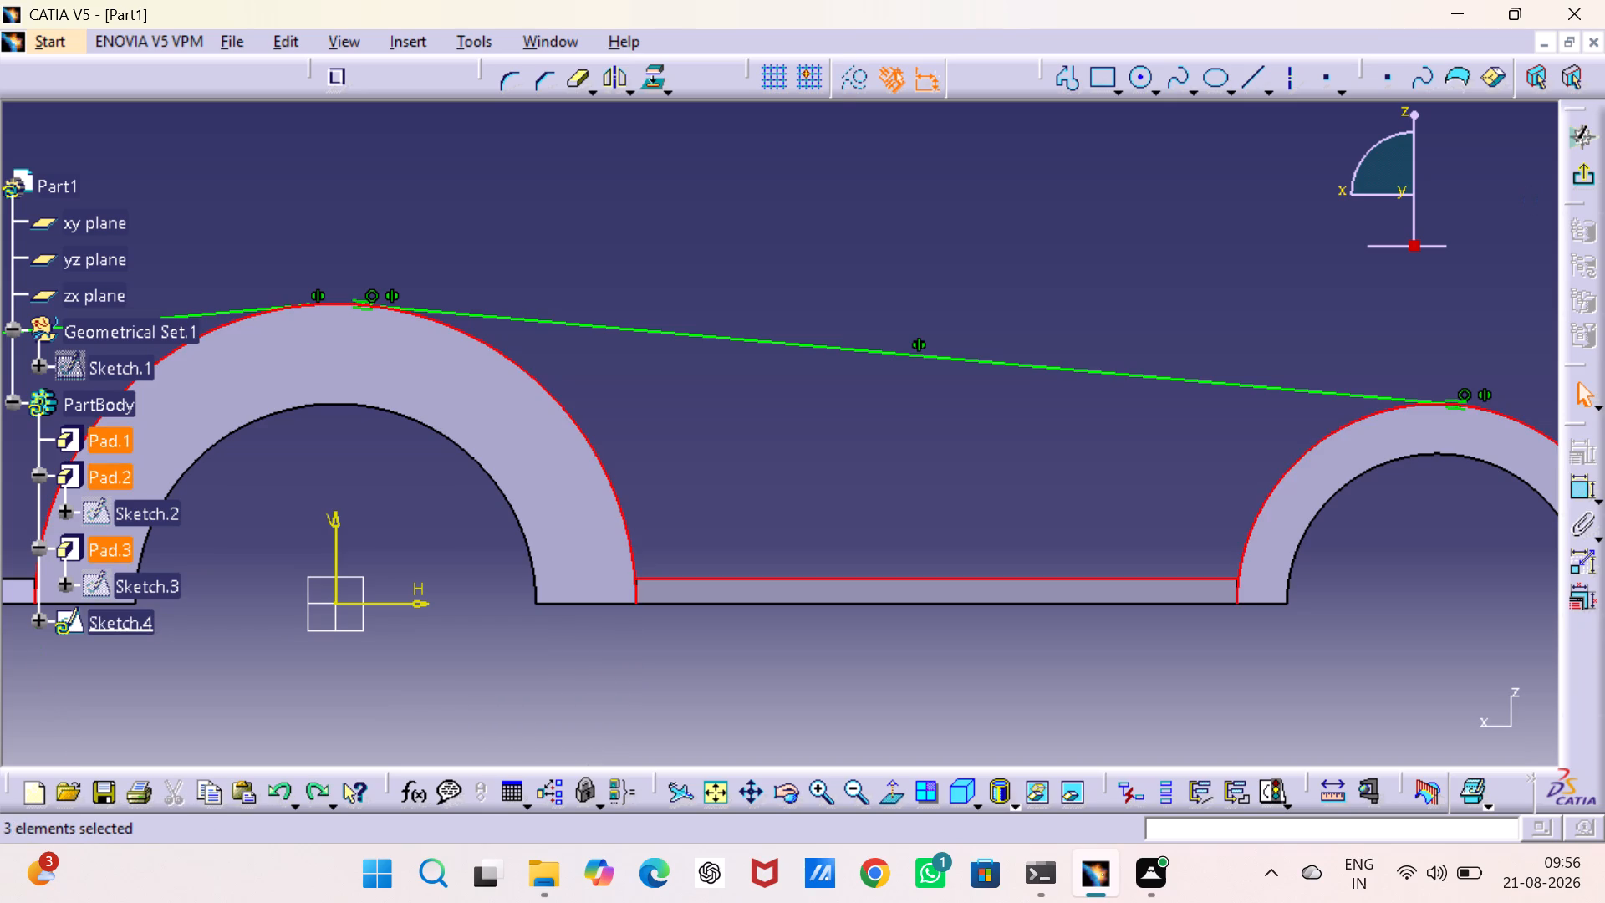
pyautogui.hotkey('ctrl', 'z')
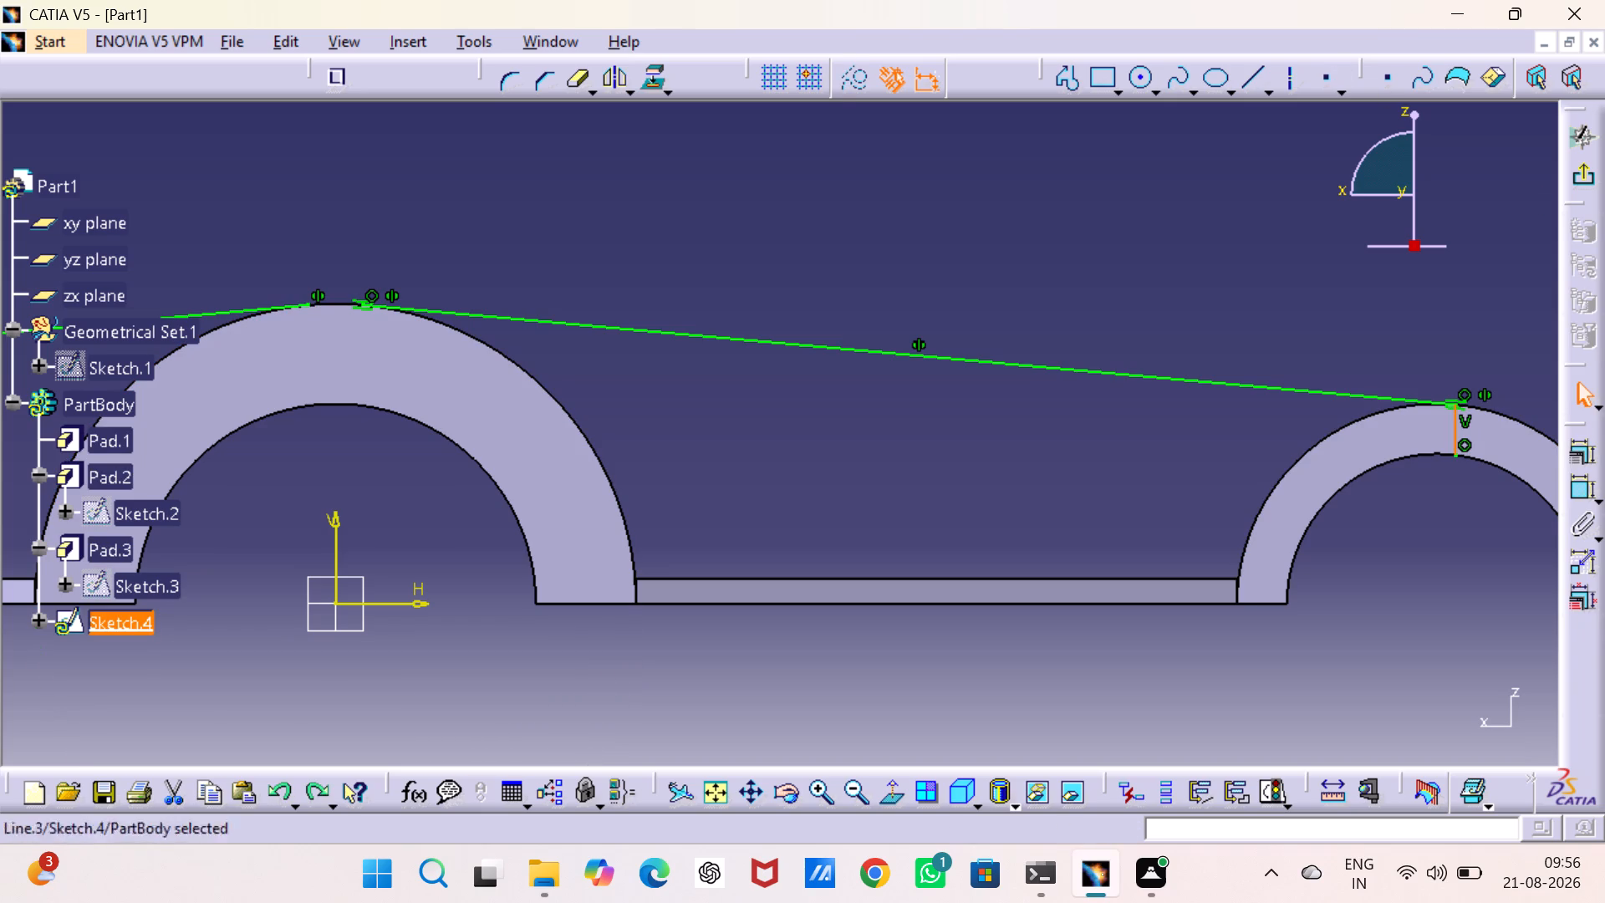
pyautogui.click(1450, 497)
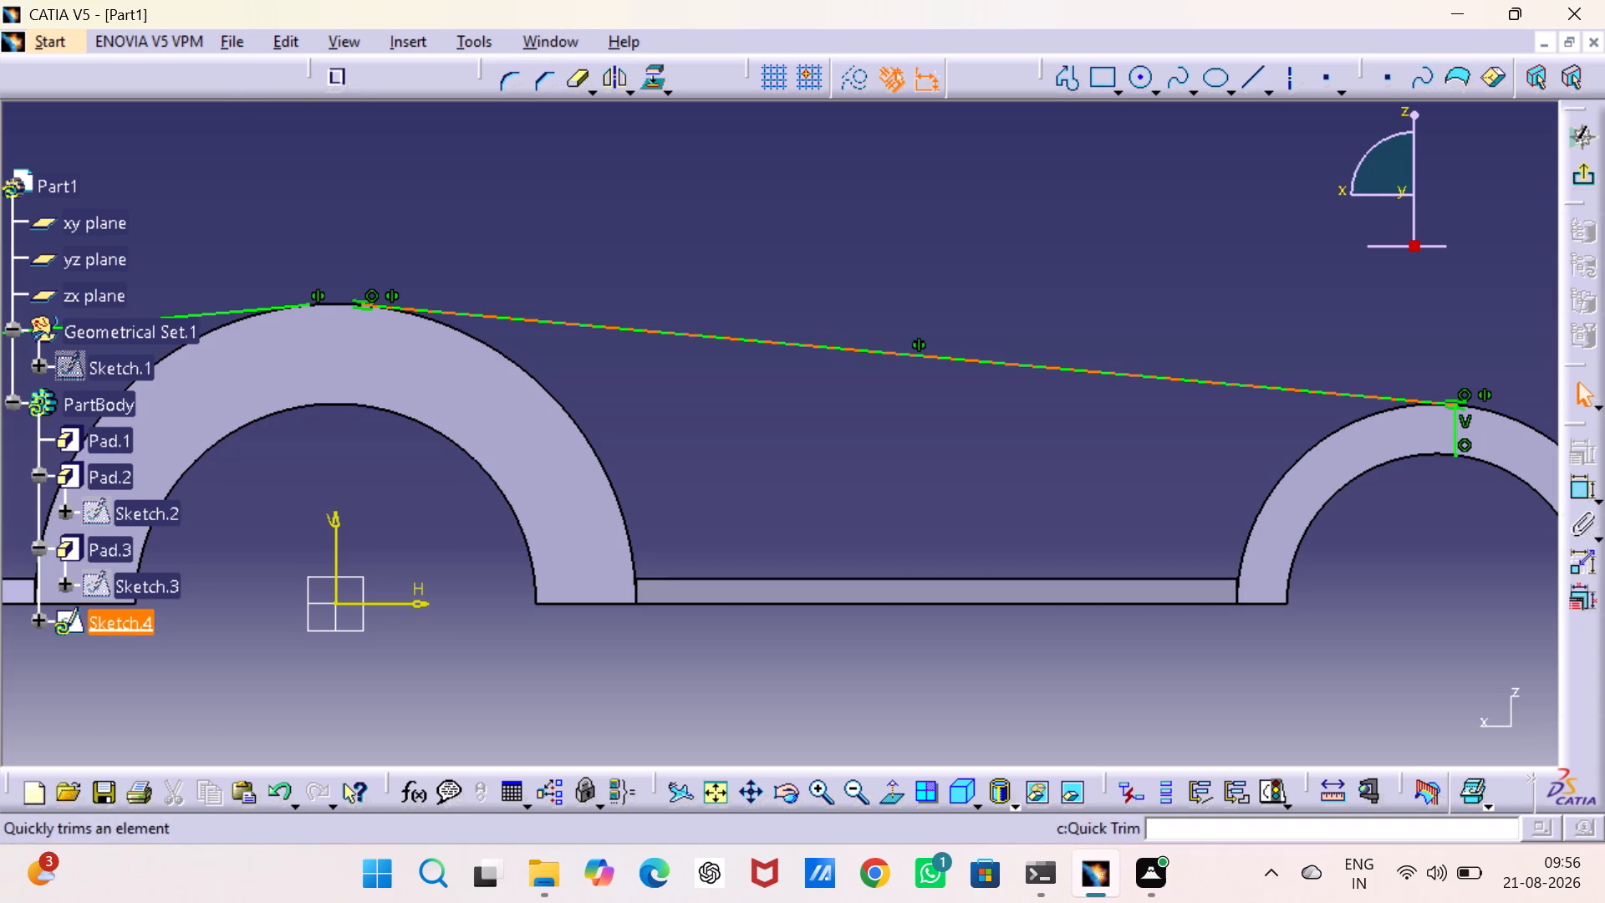
# Draw a vertical line about 3 mm long downward from the tangent line's endpoint on the negative-H small half-ring.
pyautogui.scroll(3, 726, 339)
pyautogui.scroll(-3, 729, 339)
pyautogui.moveTo(733, 389); pyautogui.dragTo(770, 384, button='middle')
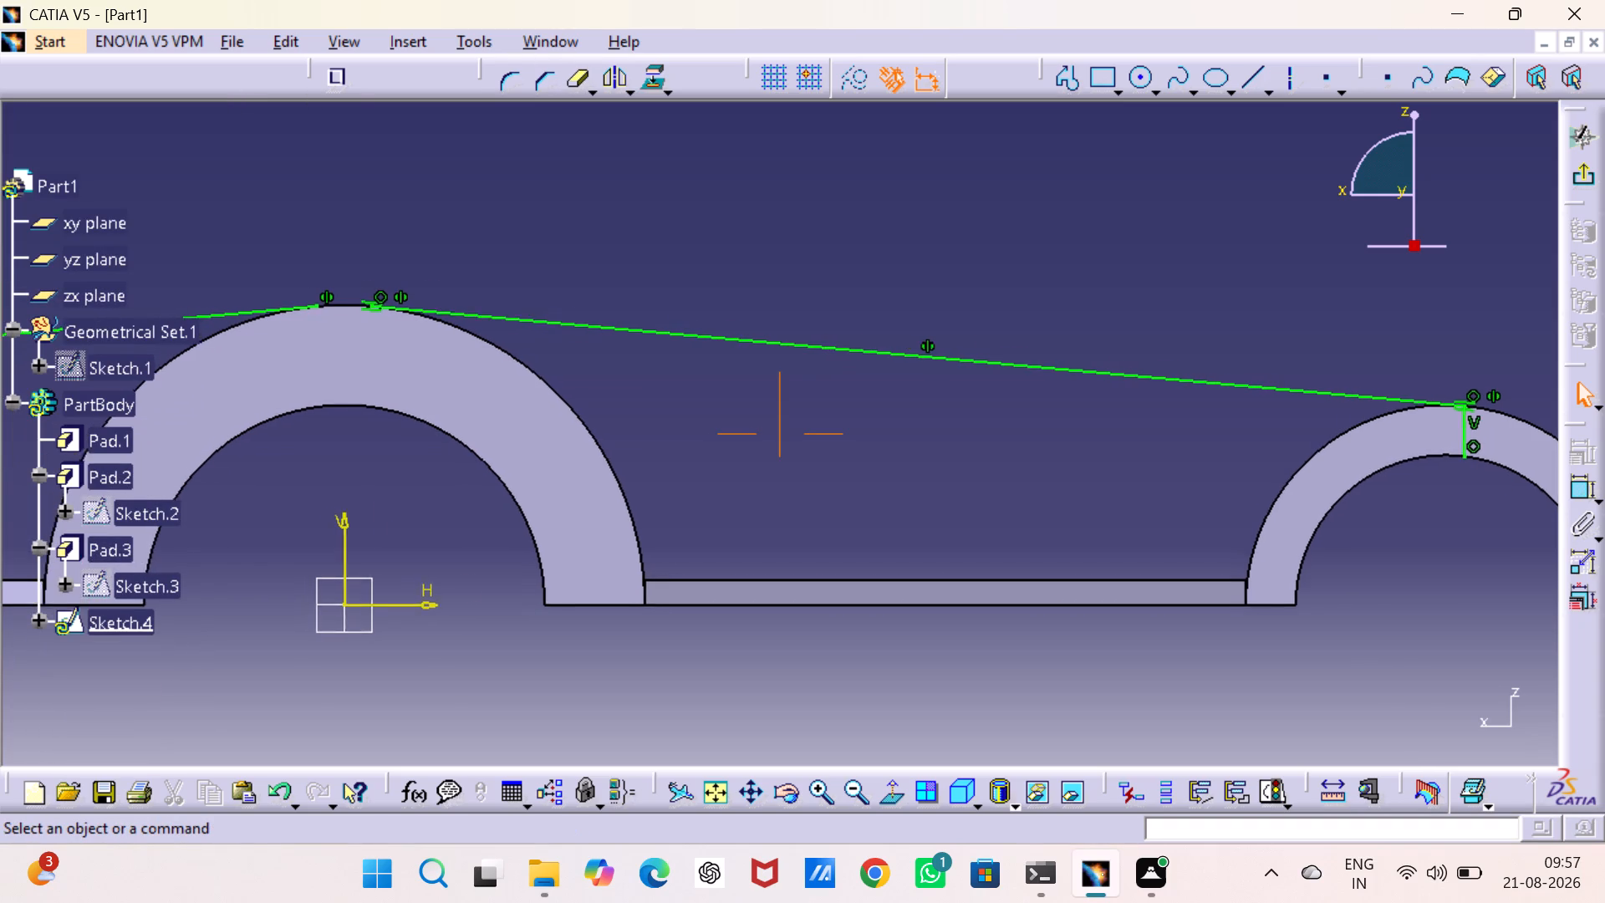
pyautogui.moveTo(770, 384); pyautogui.dragTo(811, 373, button='middle')
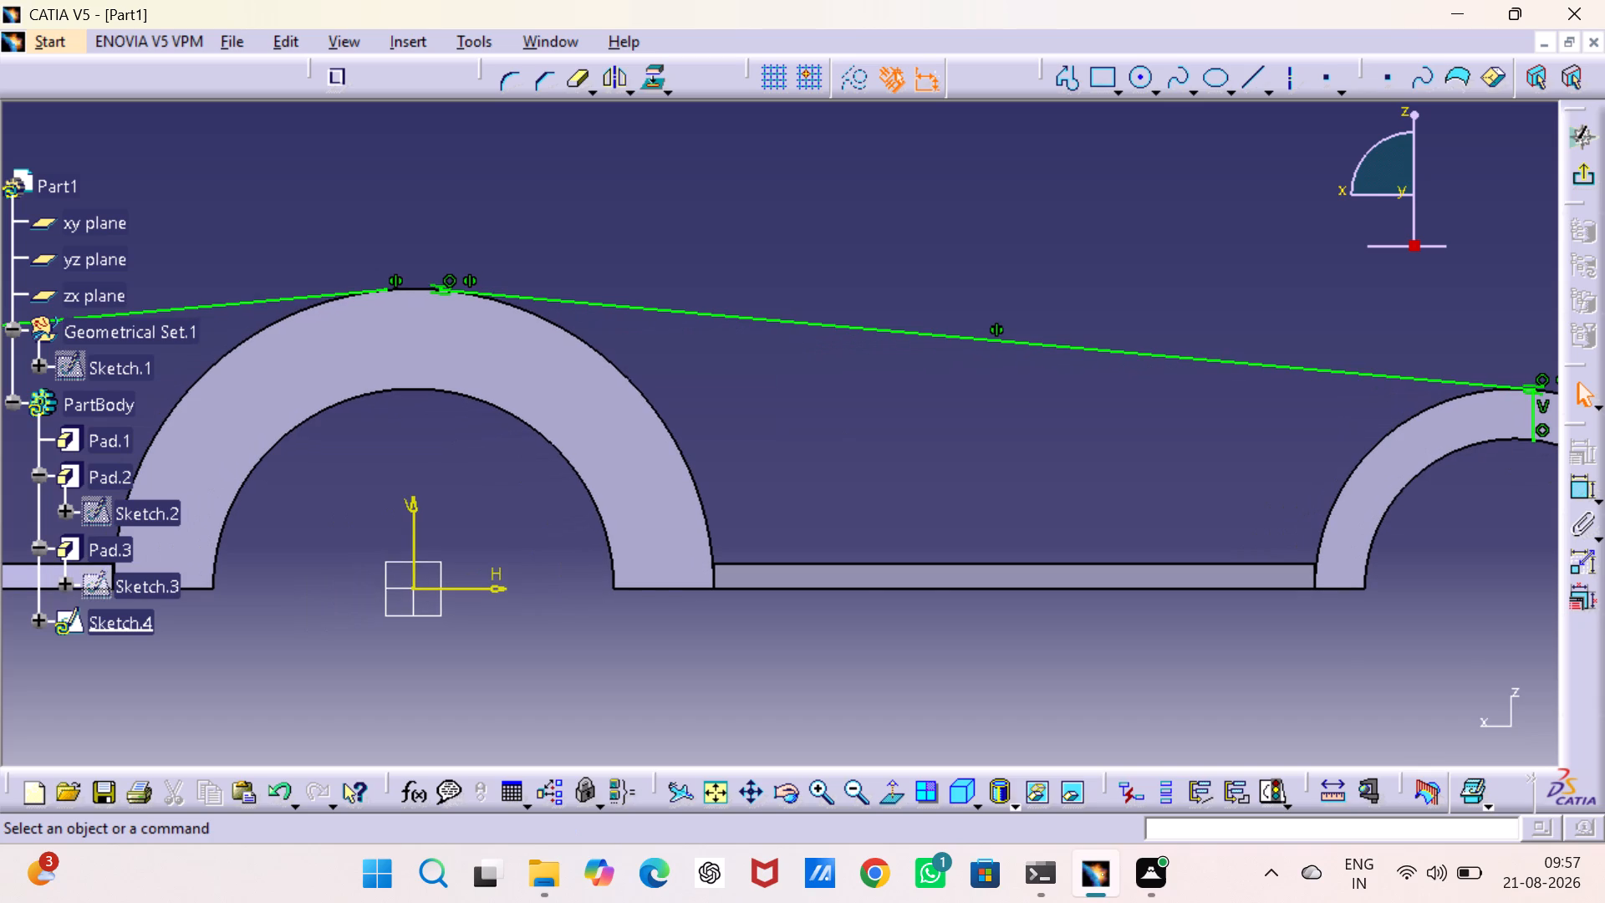
pyautogui.moveTo(811, 372); pyautogui.dragTo(1251, 365, button='middle')
pyautogui.moveTo(671, 359); pyautogui.dragTo(787, 343, button='middle')
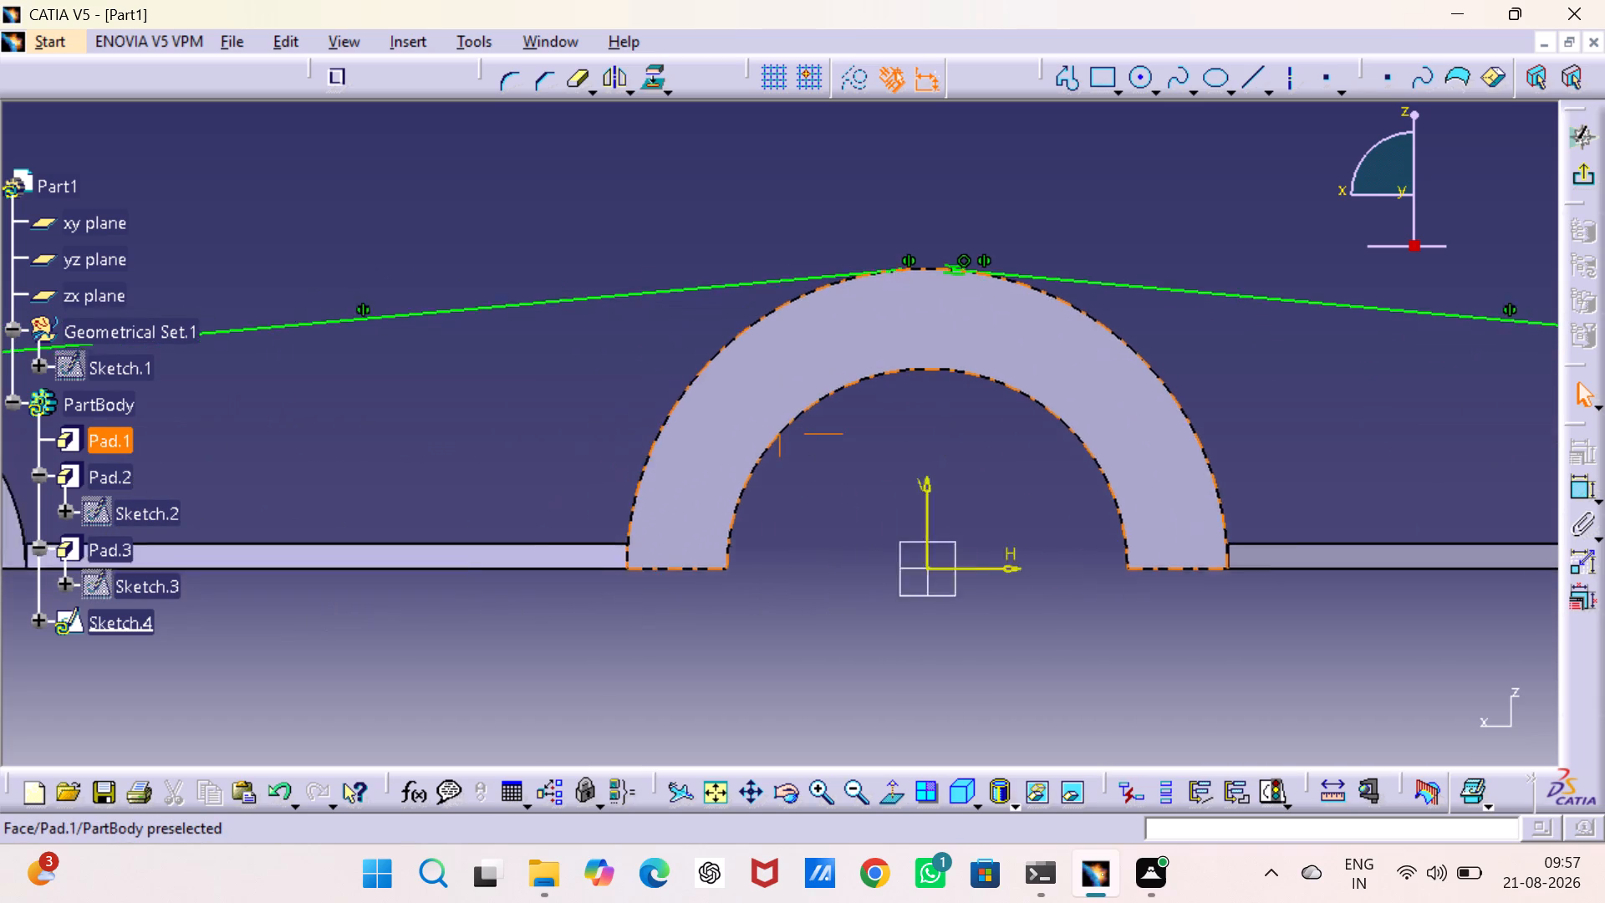
pyautogui.moveTo(787, 343); pyautogui.dragTo(1159, 330, button='middle')
pyautogui.moveTo(706, 349); pyautogui.dragTo(807, 355, button='middle')
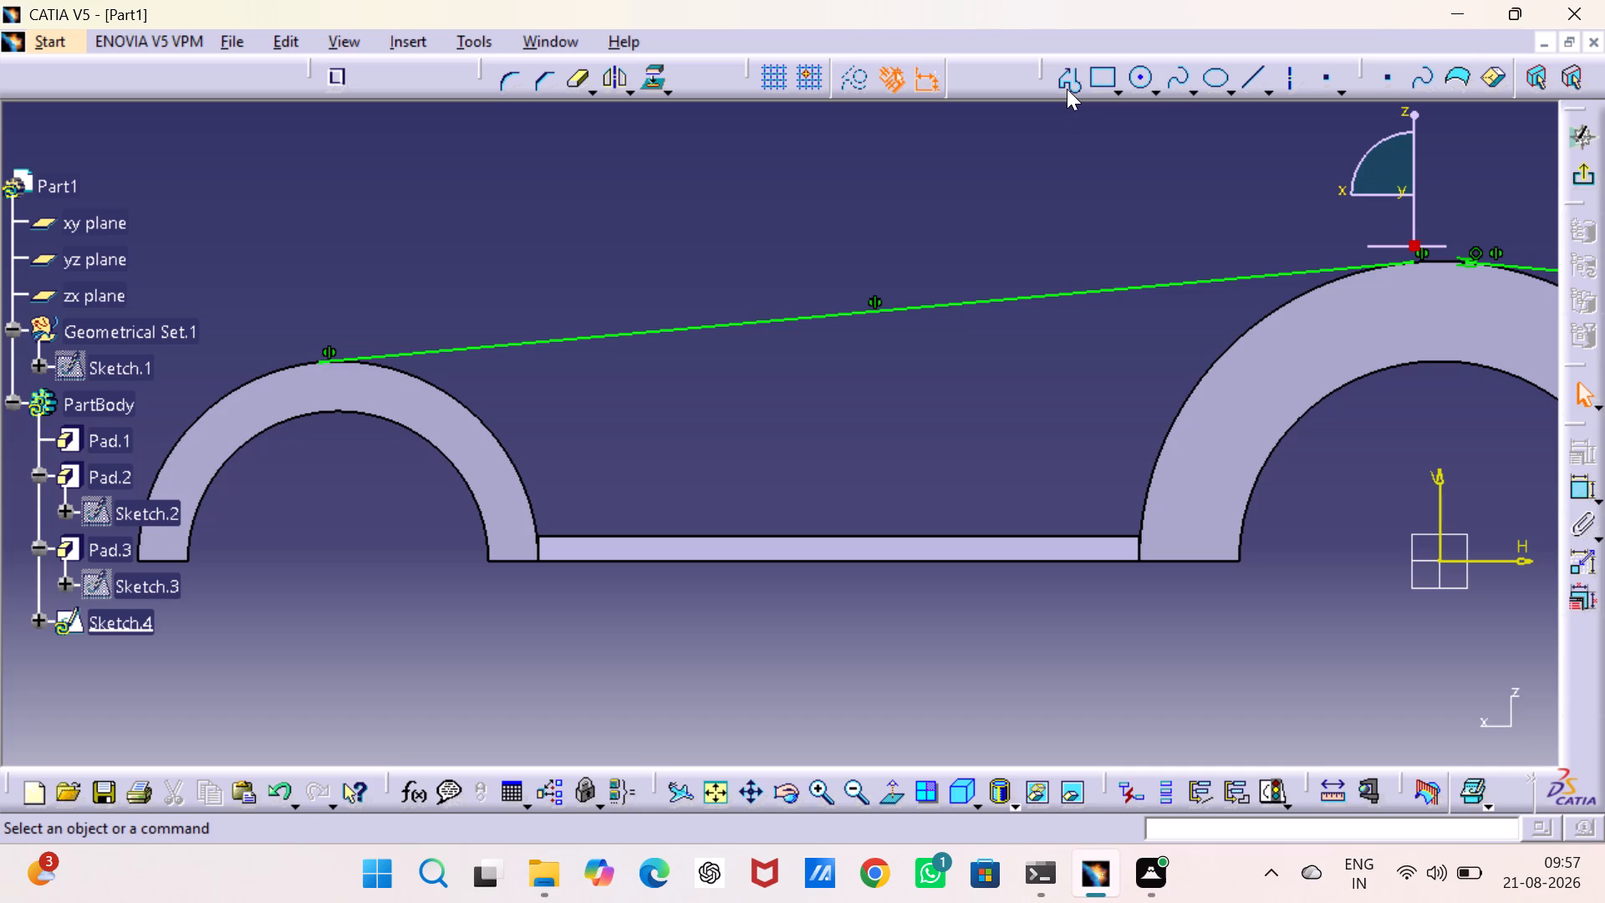
pyautogui.click(1067, 89)
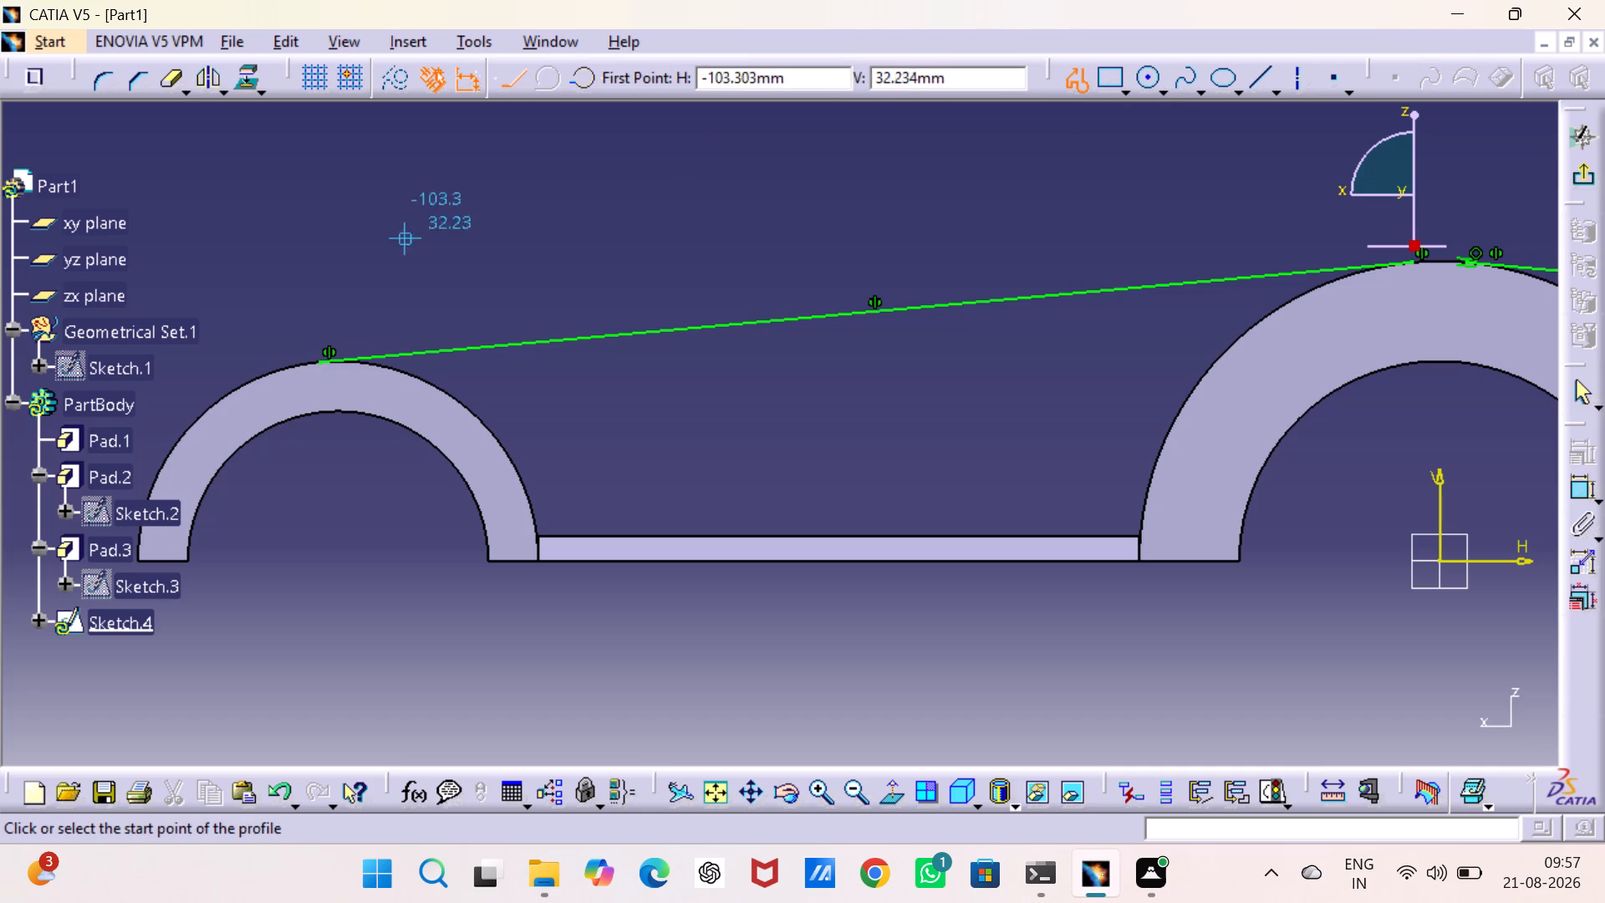
pyautogui.click(320, 358)
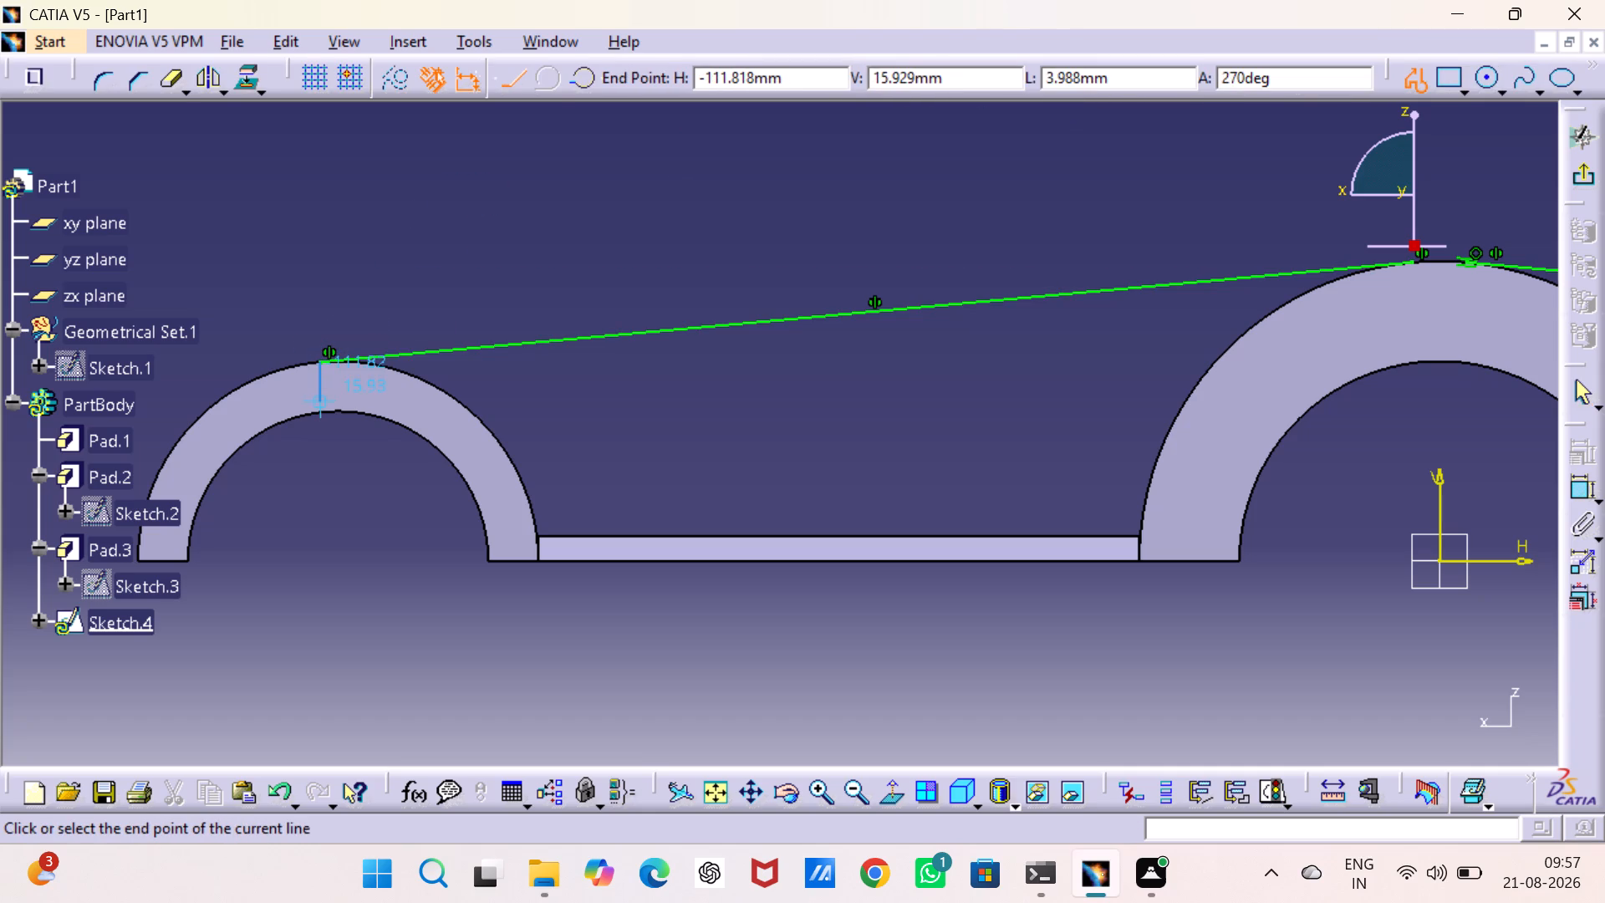
pyautogui.click(324, 390)
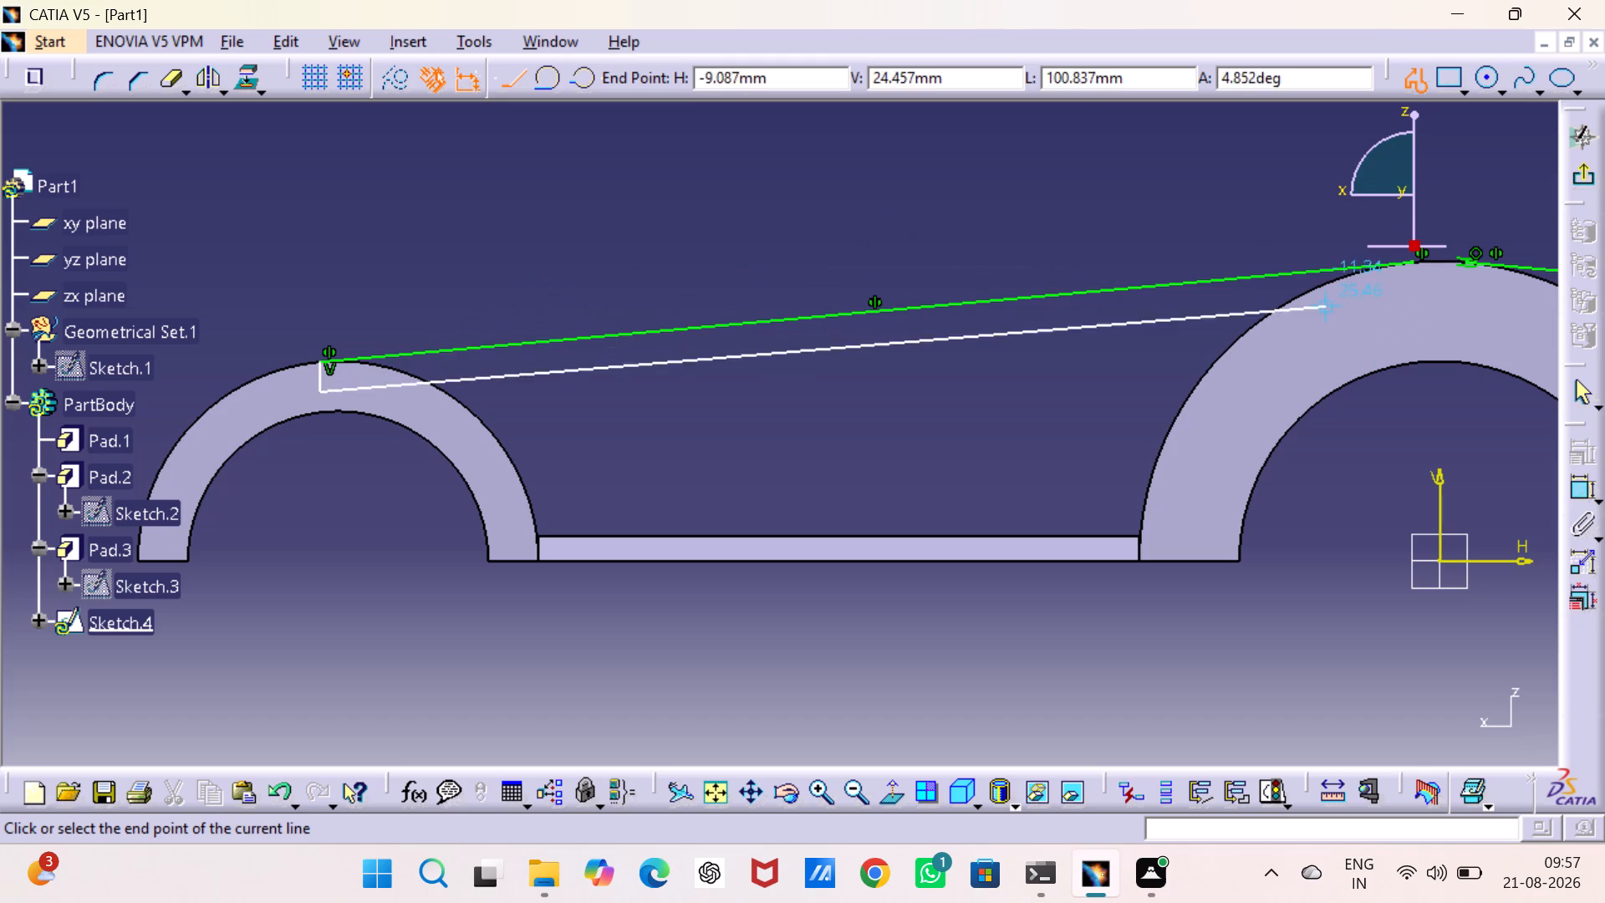
pyautogui.click(1588, 390)
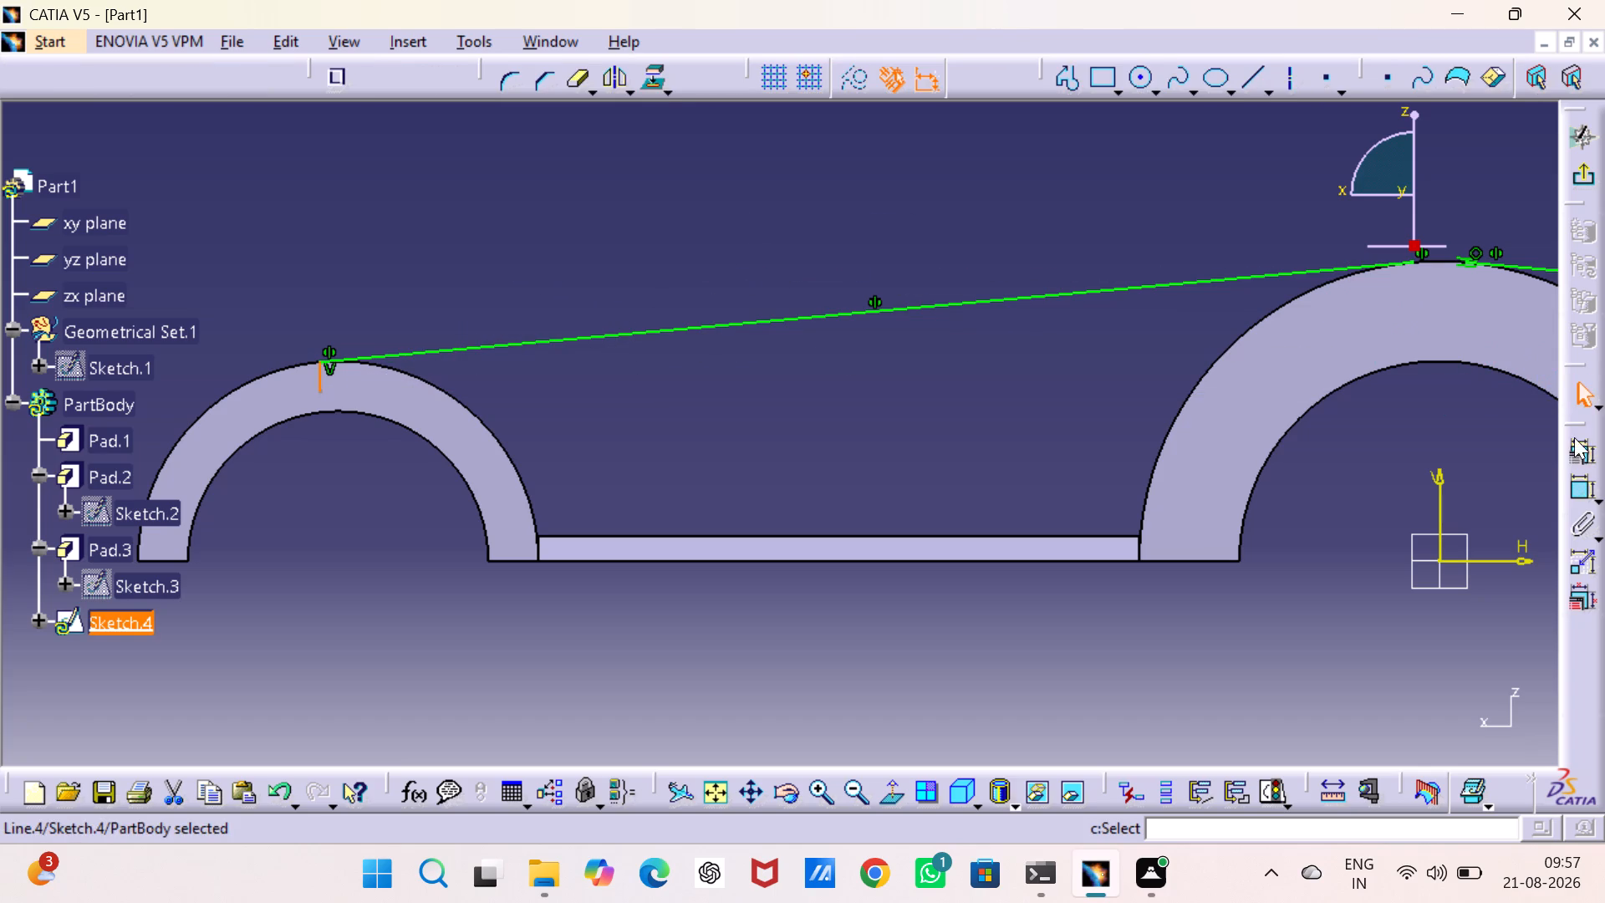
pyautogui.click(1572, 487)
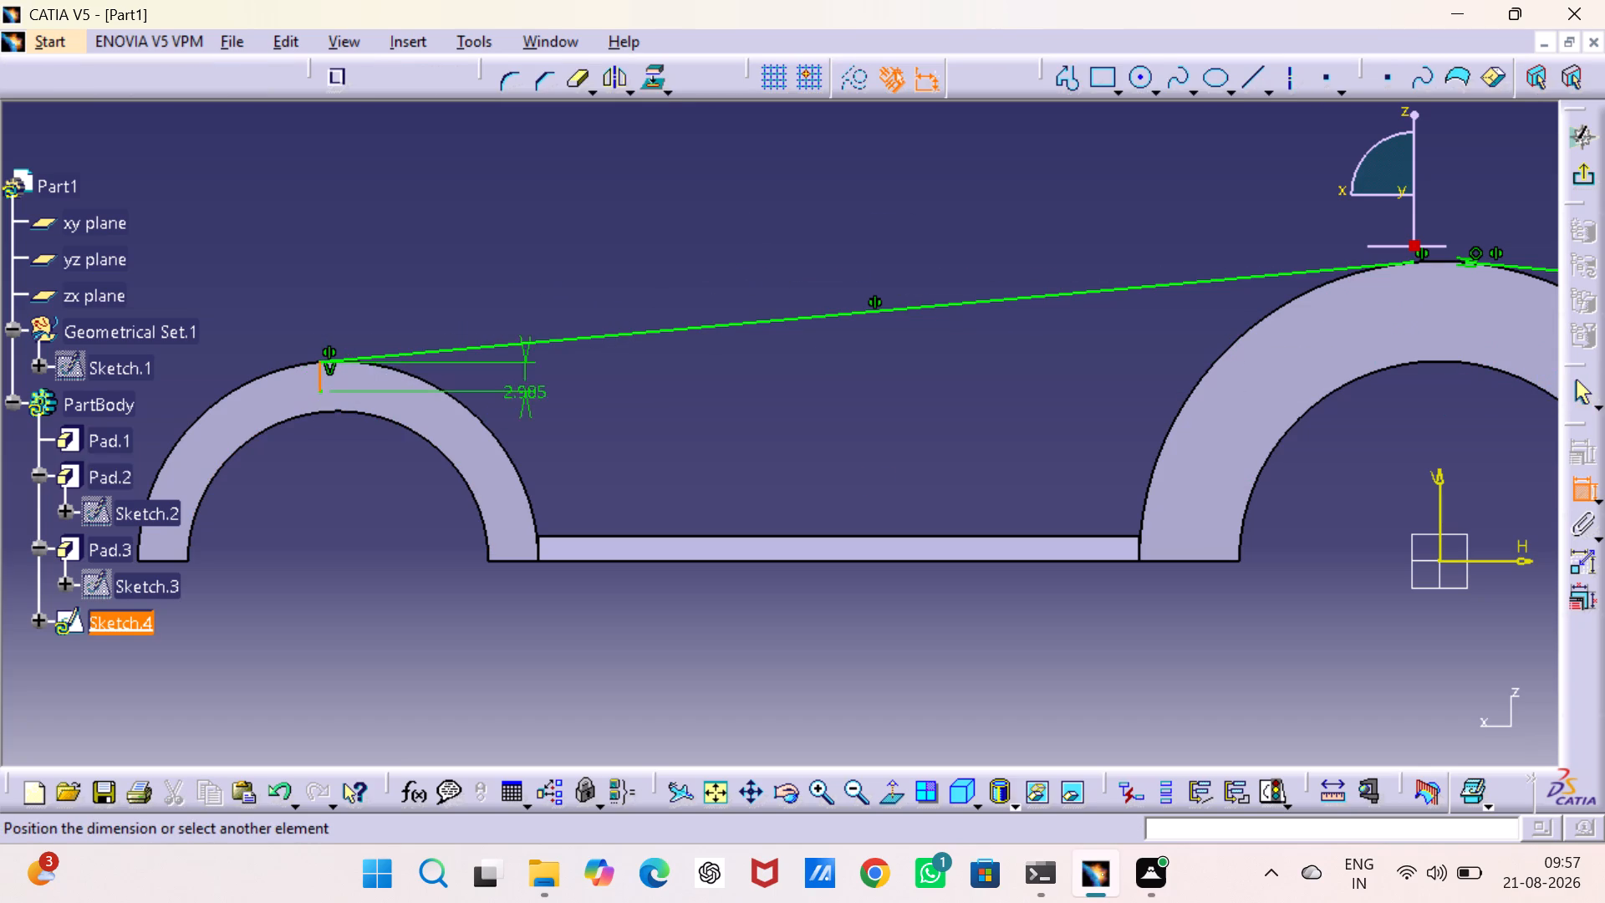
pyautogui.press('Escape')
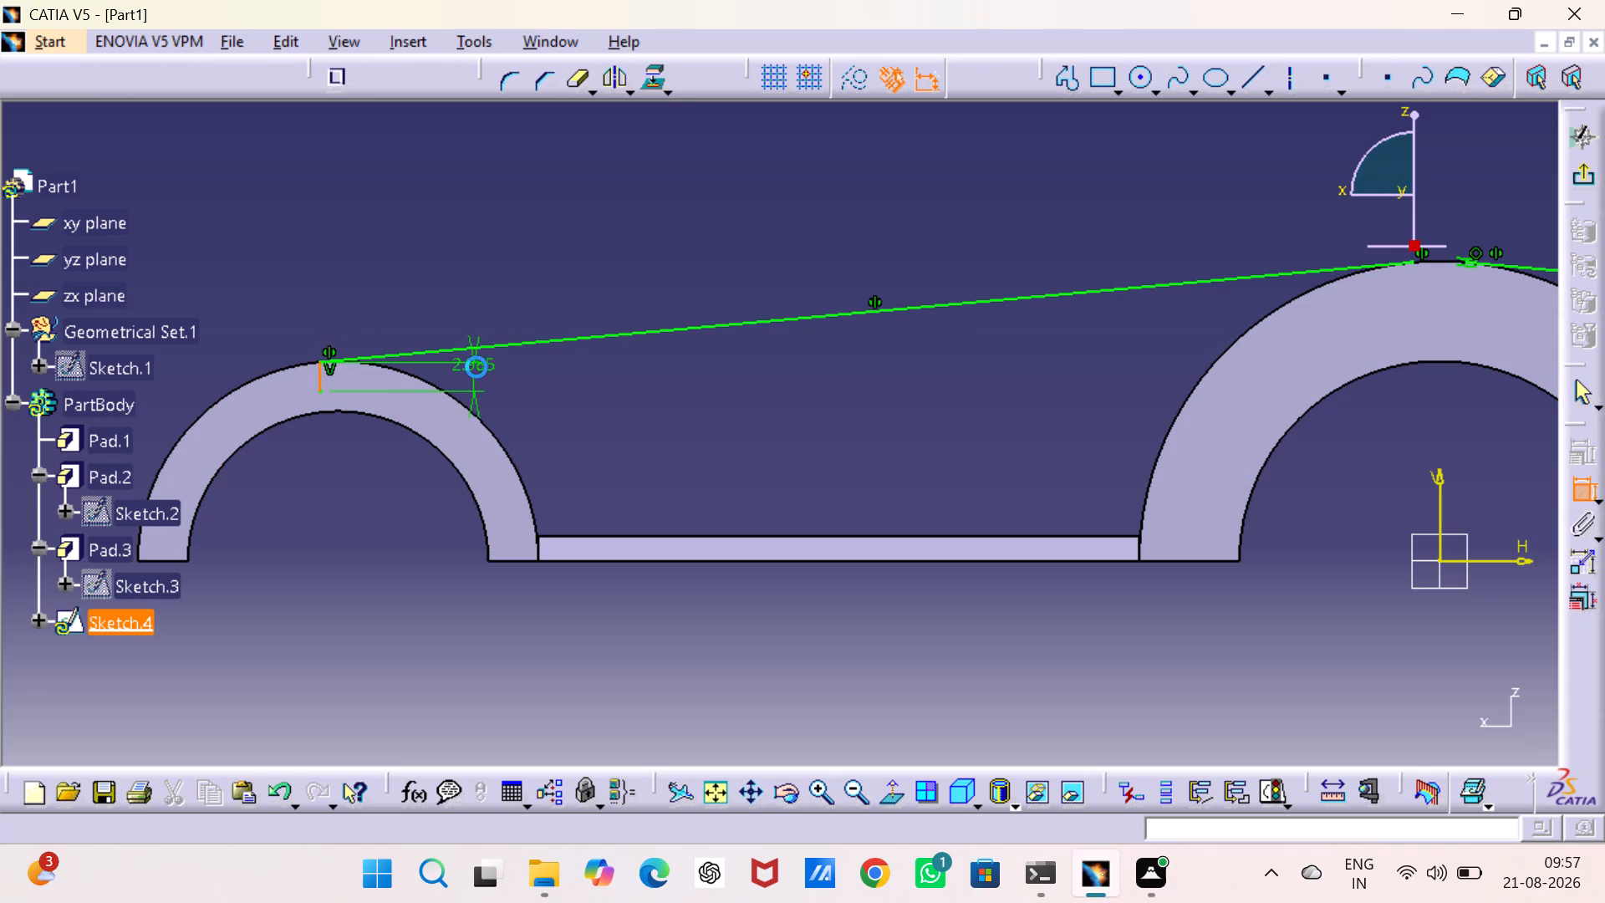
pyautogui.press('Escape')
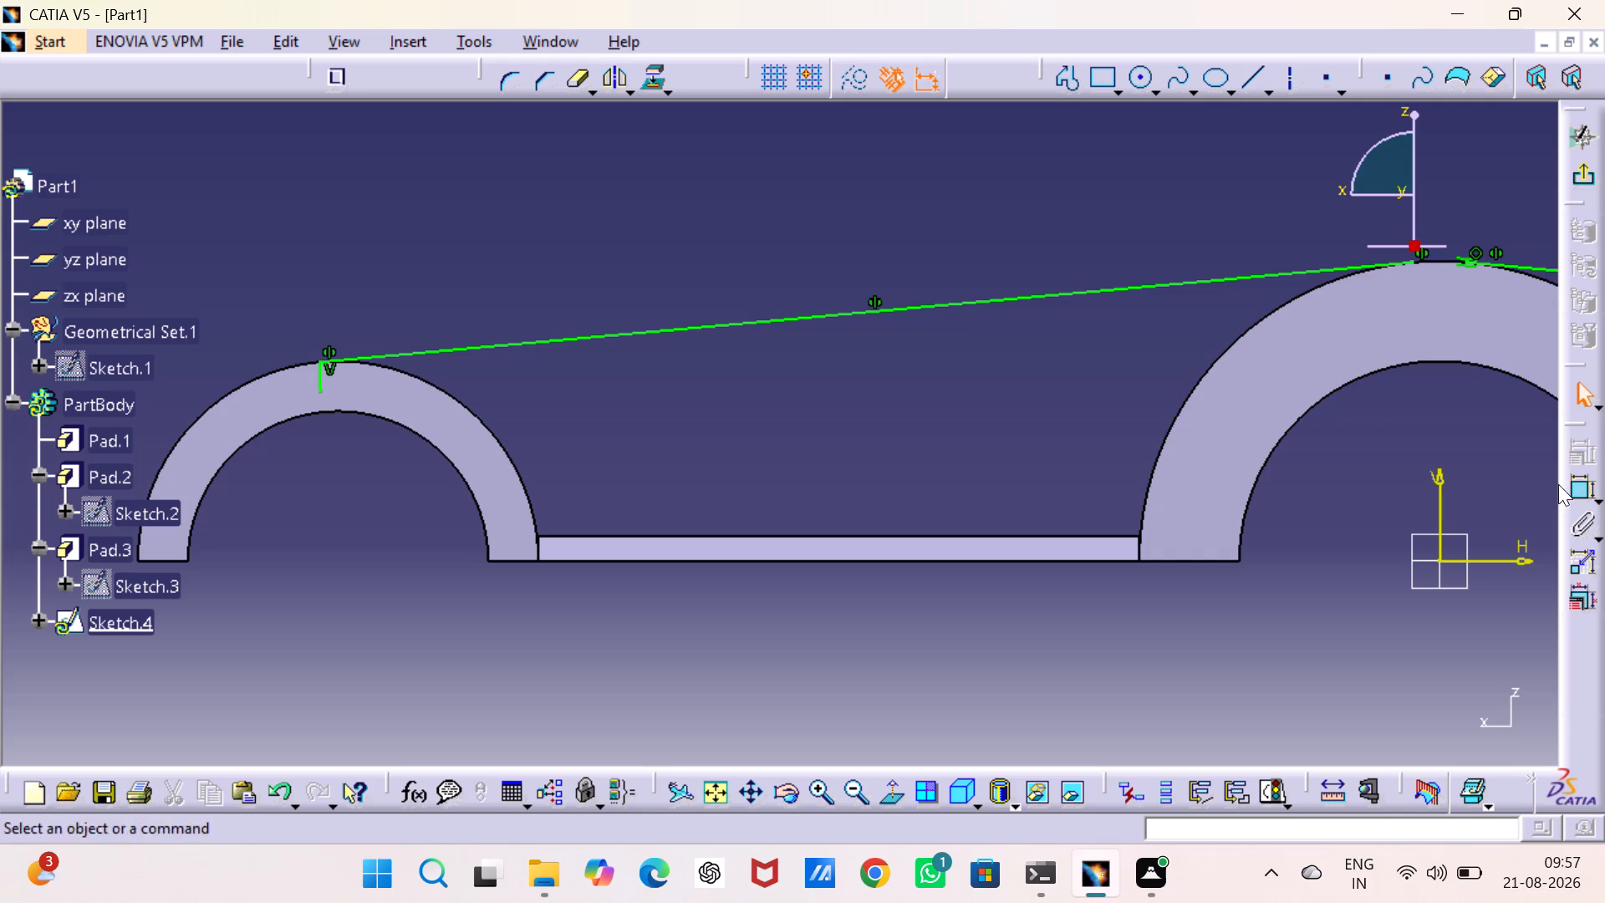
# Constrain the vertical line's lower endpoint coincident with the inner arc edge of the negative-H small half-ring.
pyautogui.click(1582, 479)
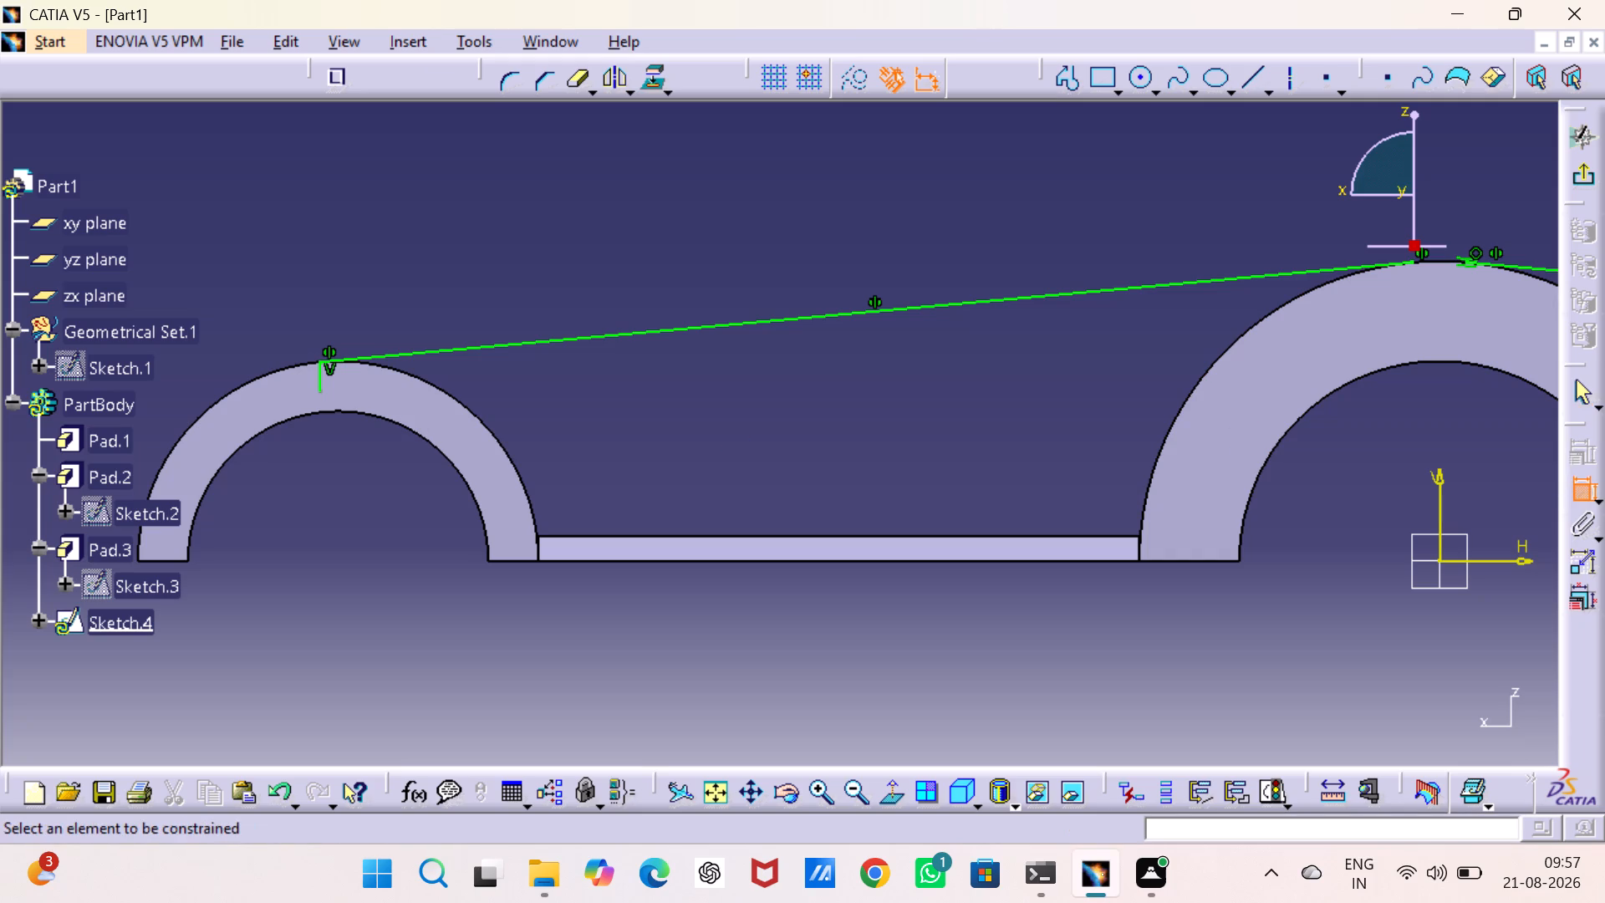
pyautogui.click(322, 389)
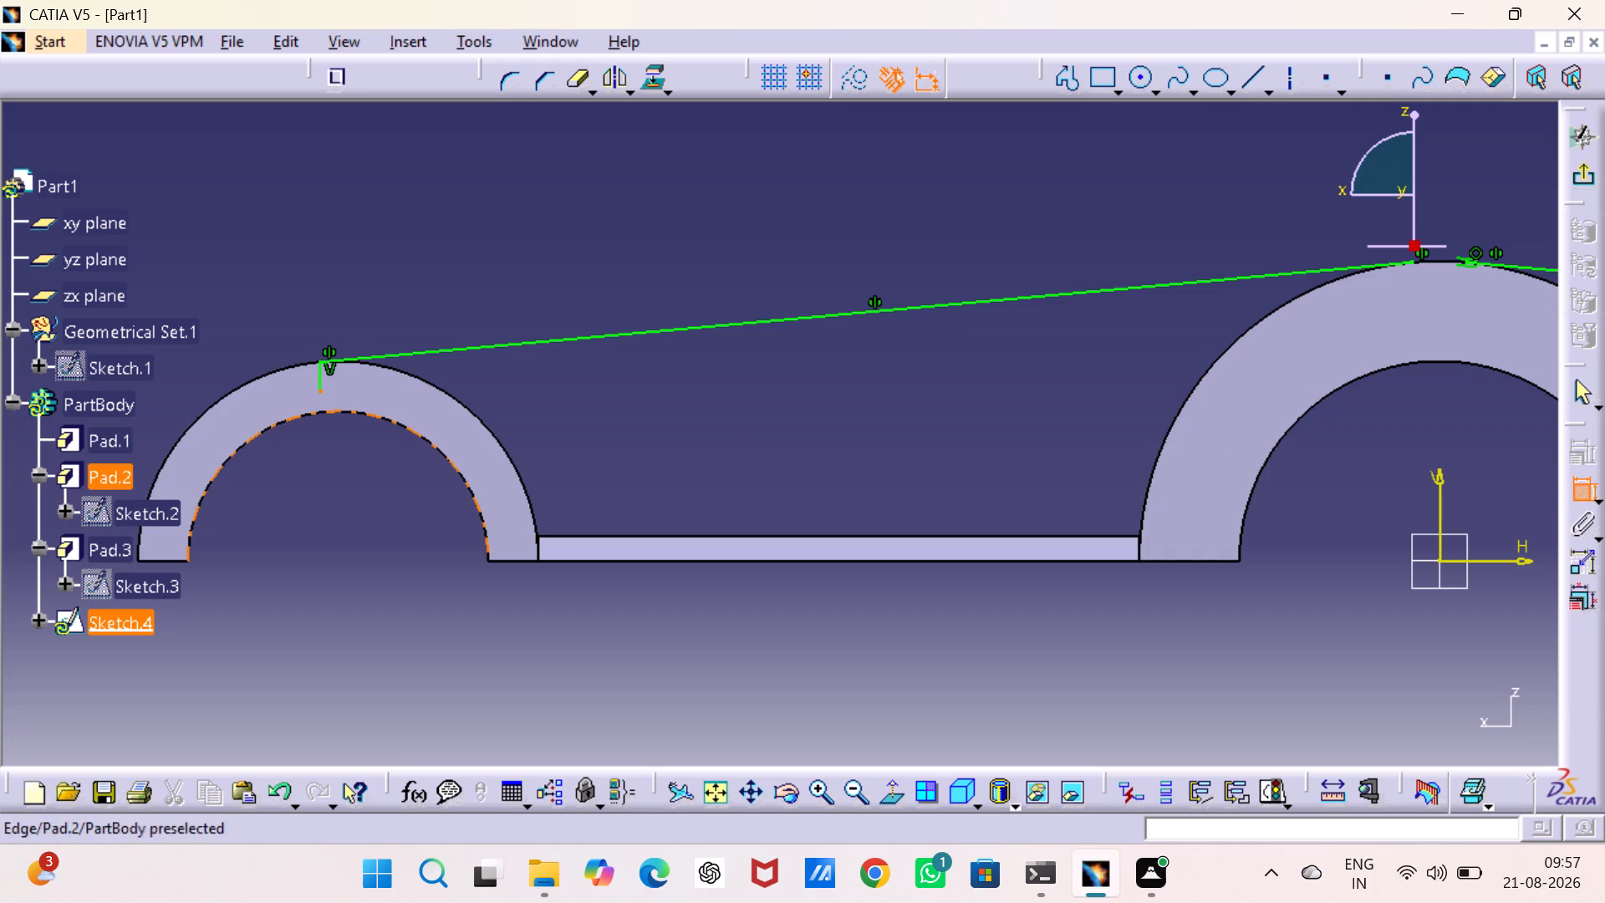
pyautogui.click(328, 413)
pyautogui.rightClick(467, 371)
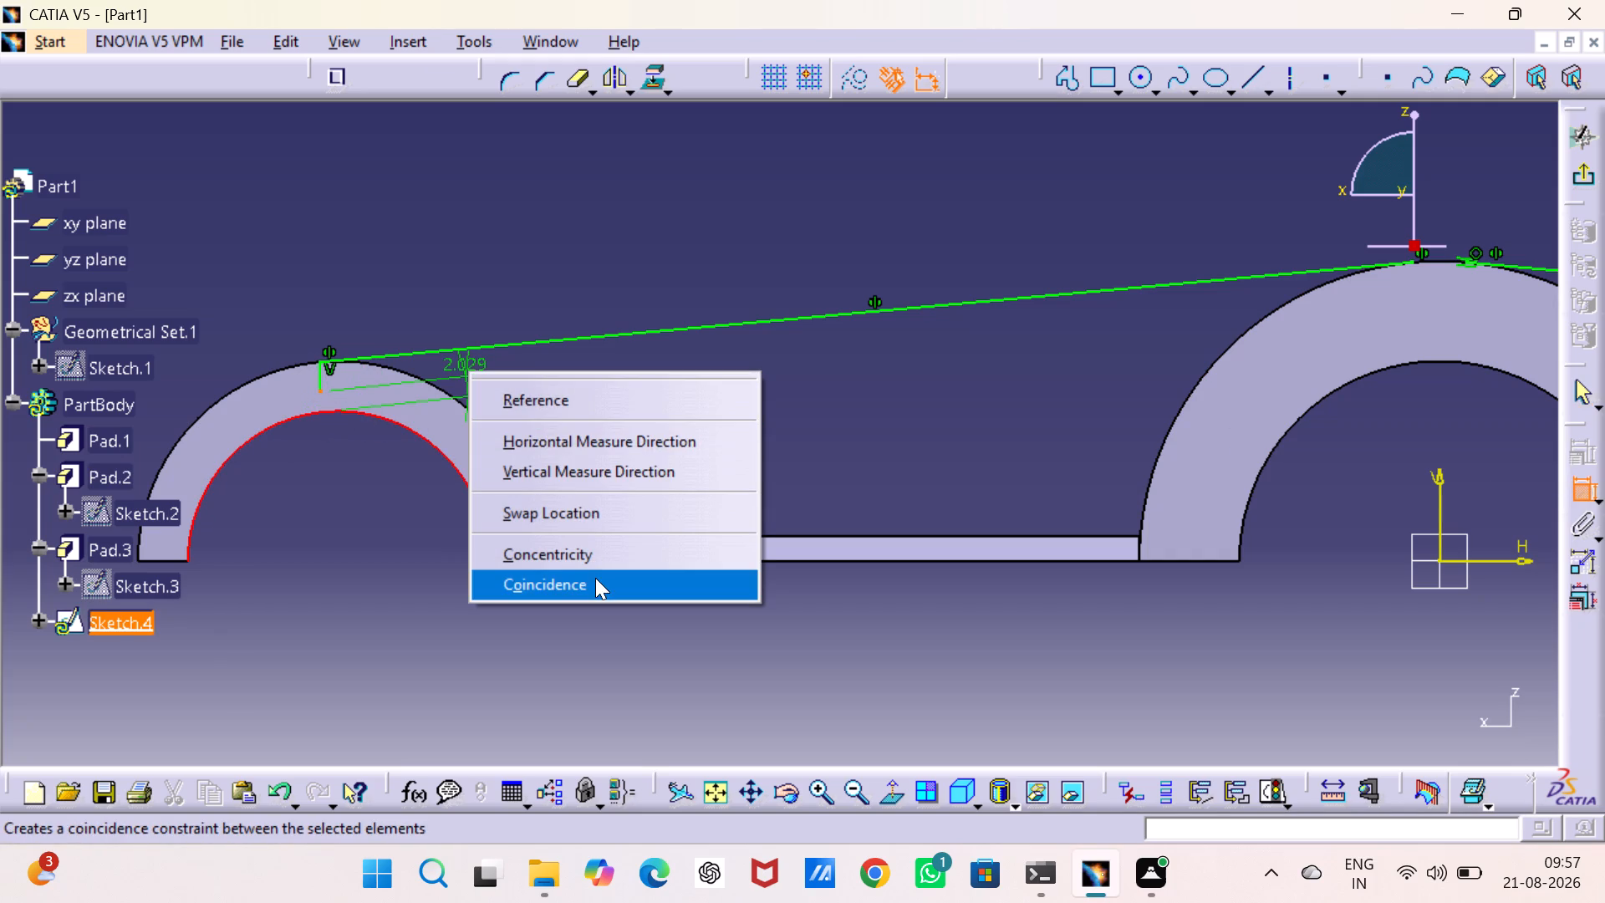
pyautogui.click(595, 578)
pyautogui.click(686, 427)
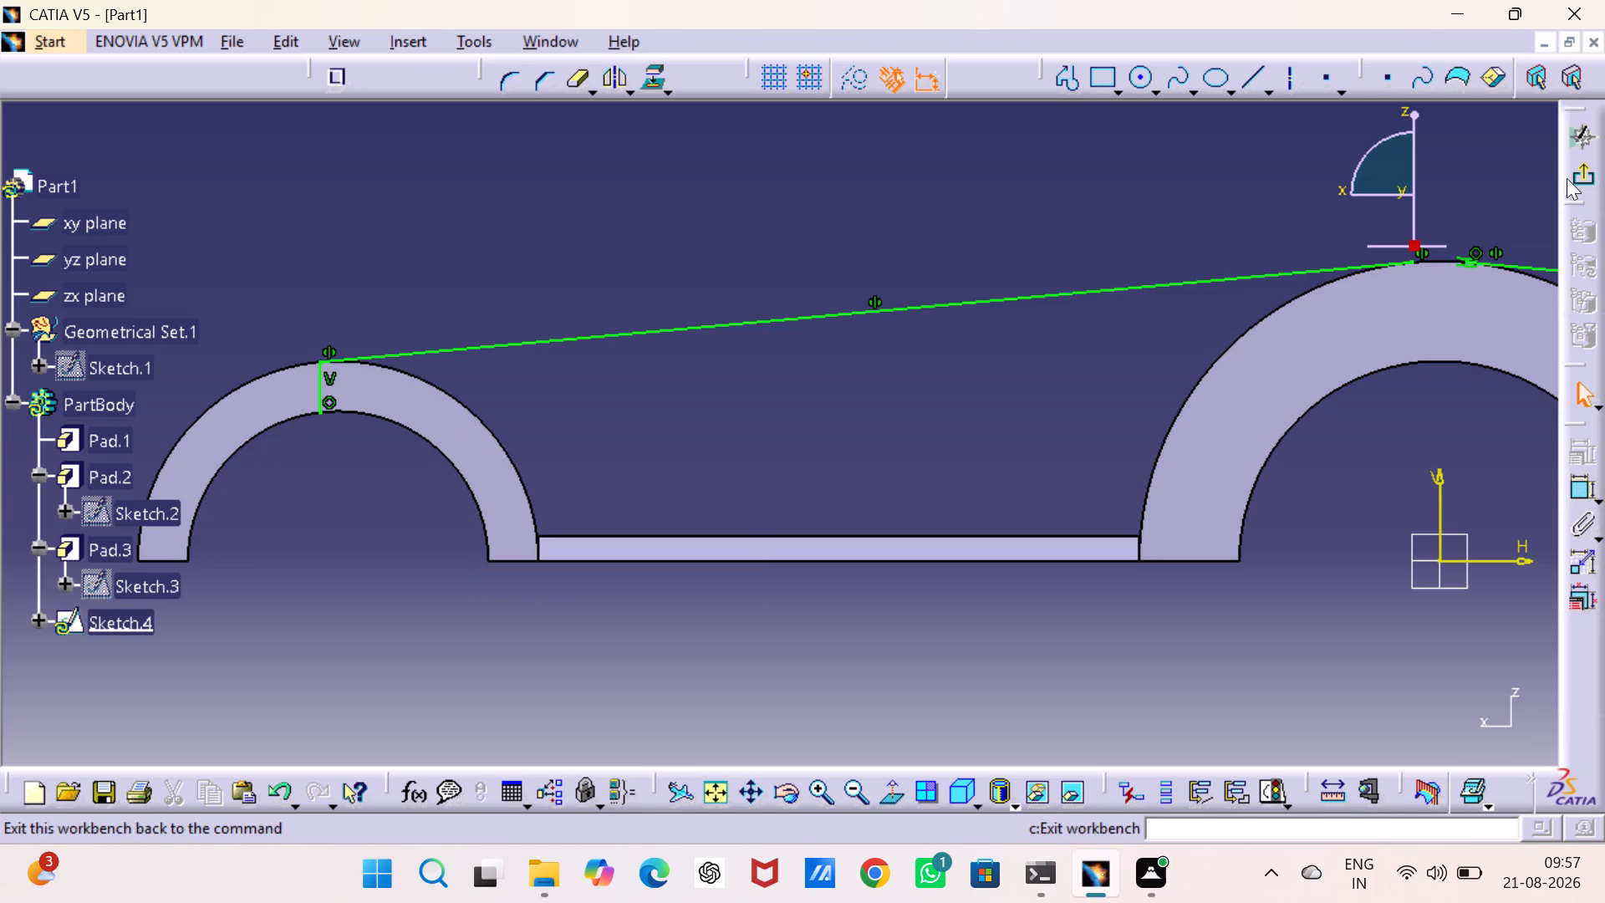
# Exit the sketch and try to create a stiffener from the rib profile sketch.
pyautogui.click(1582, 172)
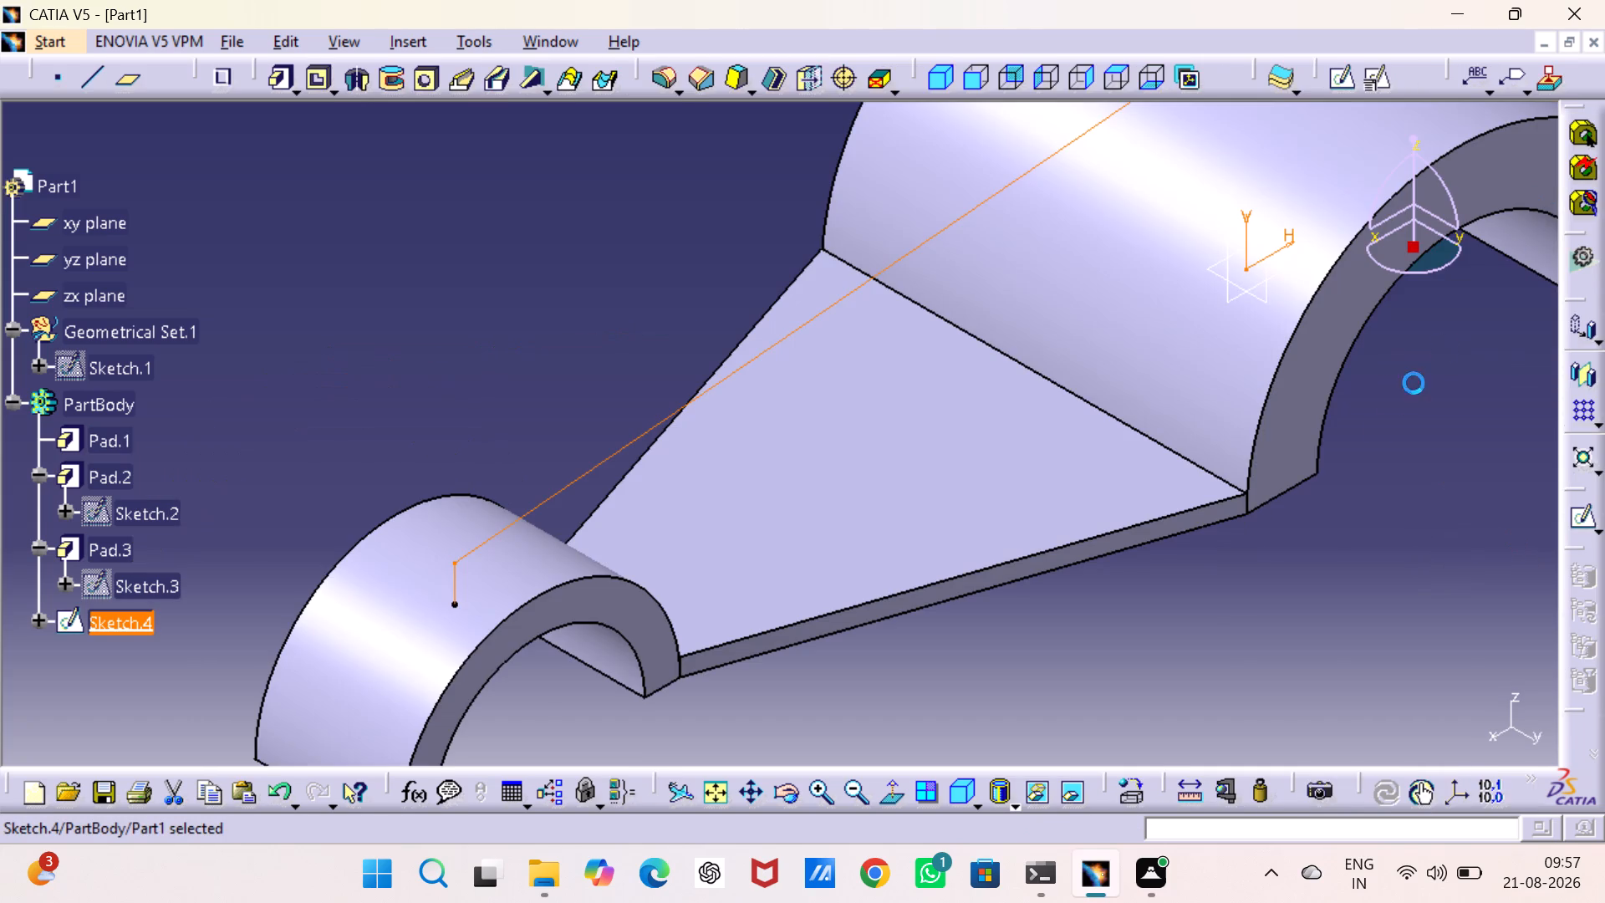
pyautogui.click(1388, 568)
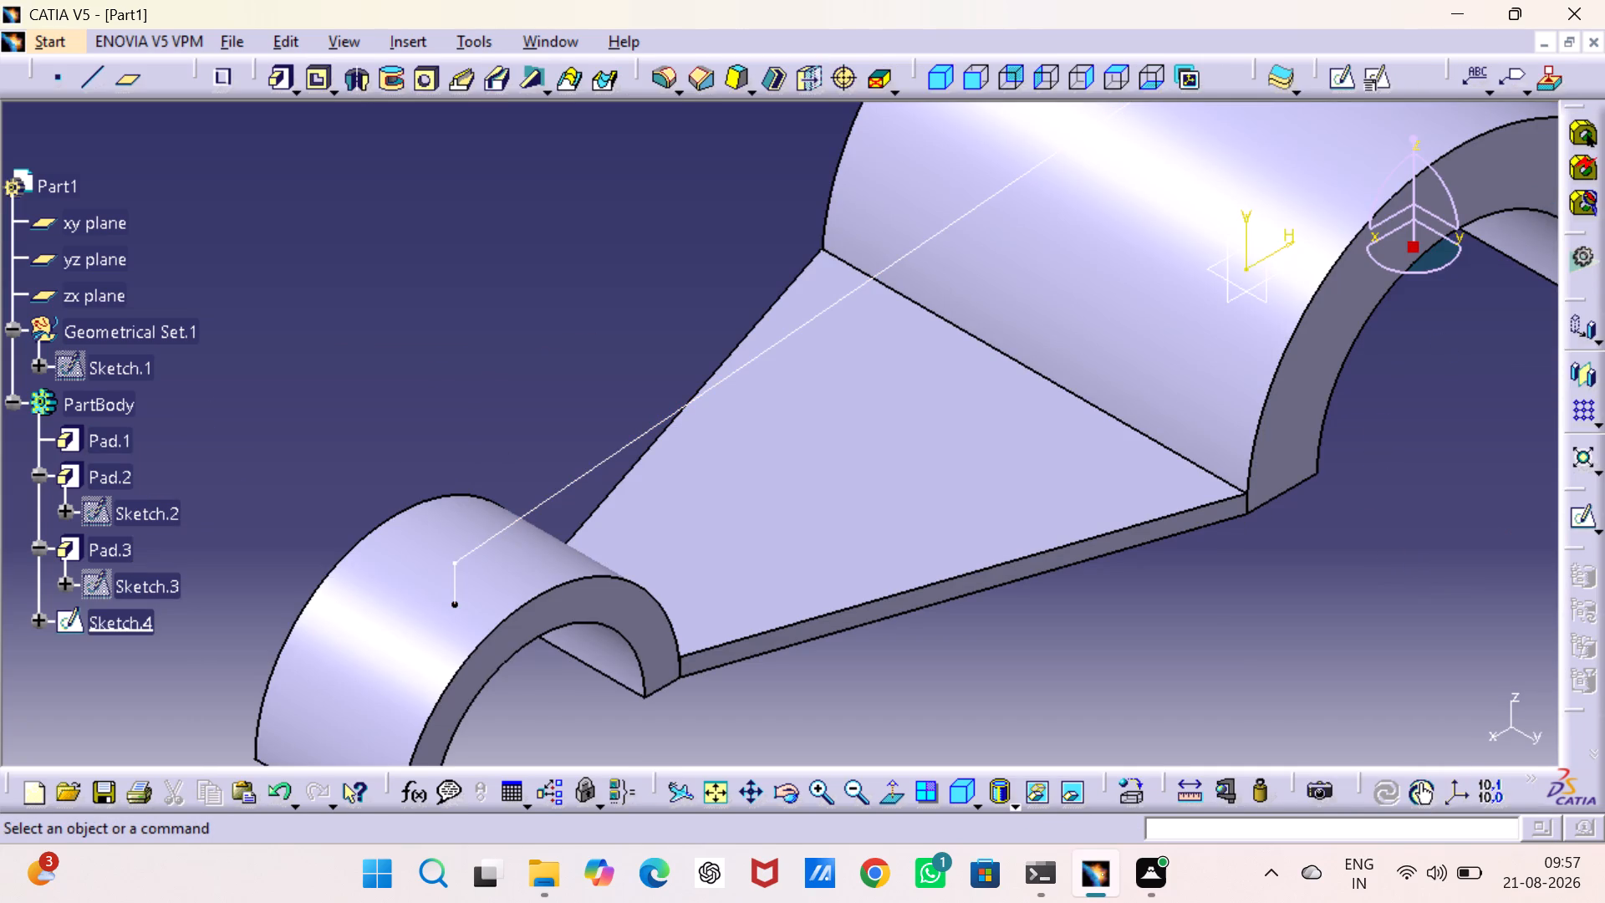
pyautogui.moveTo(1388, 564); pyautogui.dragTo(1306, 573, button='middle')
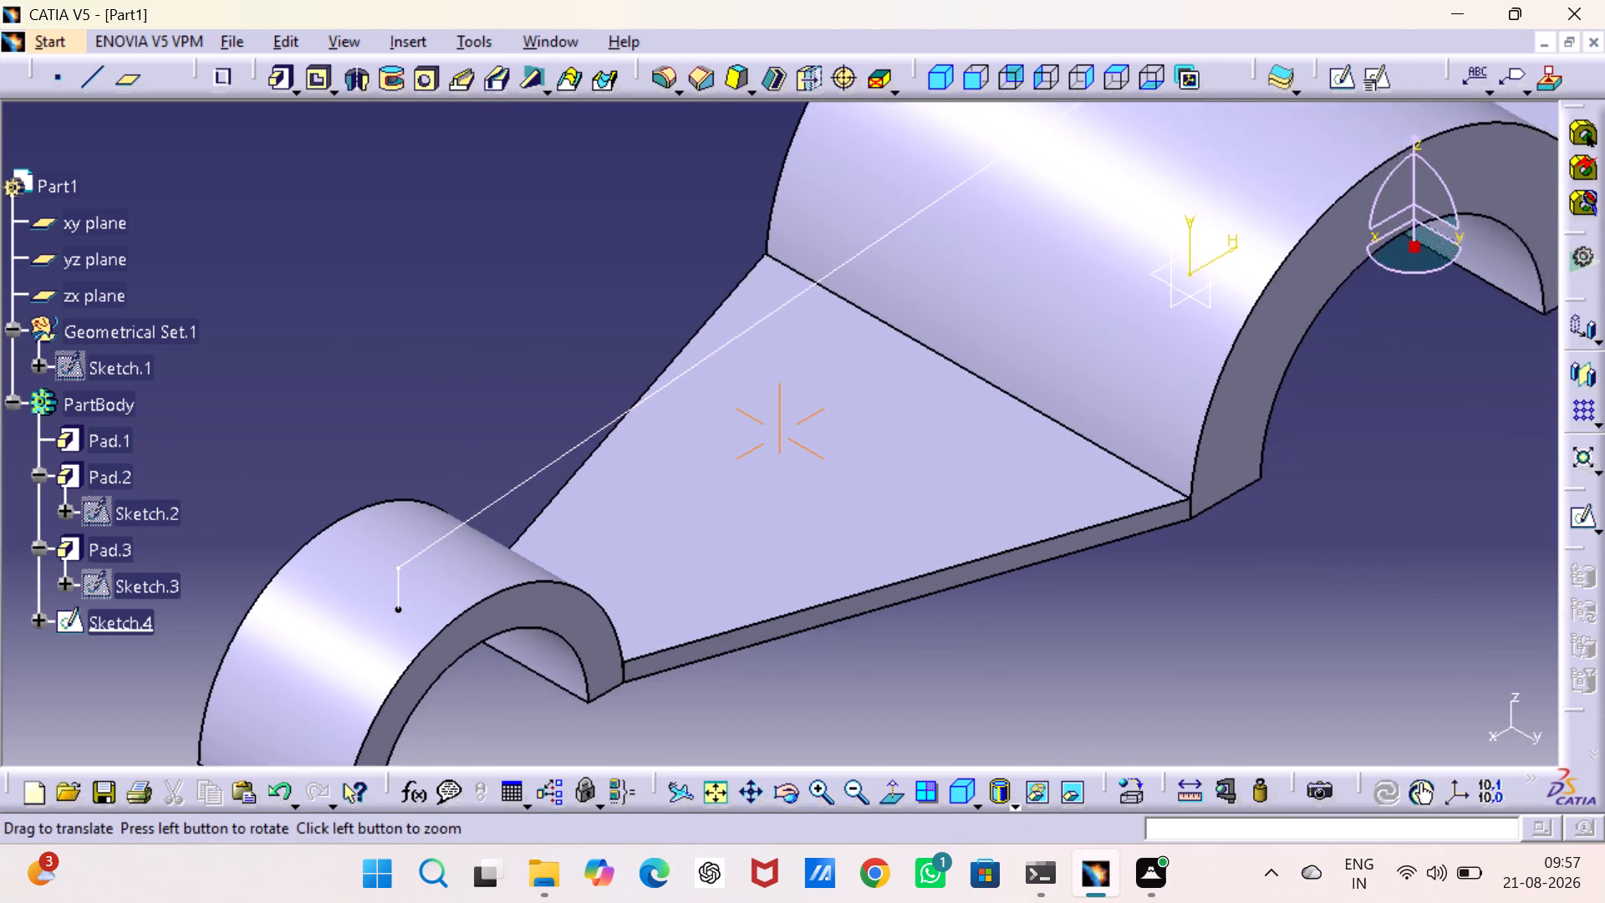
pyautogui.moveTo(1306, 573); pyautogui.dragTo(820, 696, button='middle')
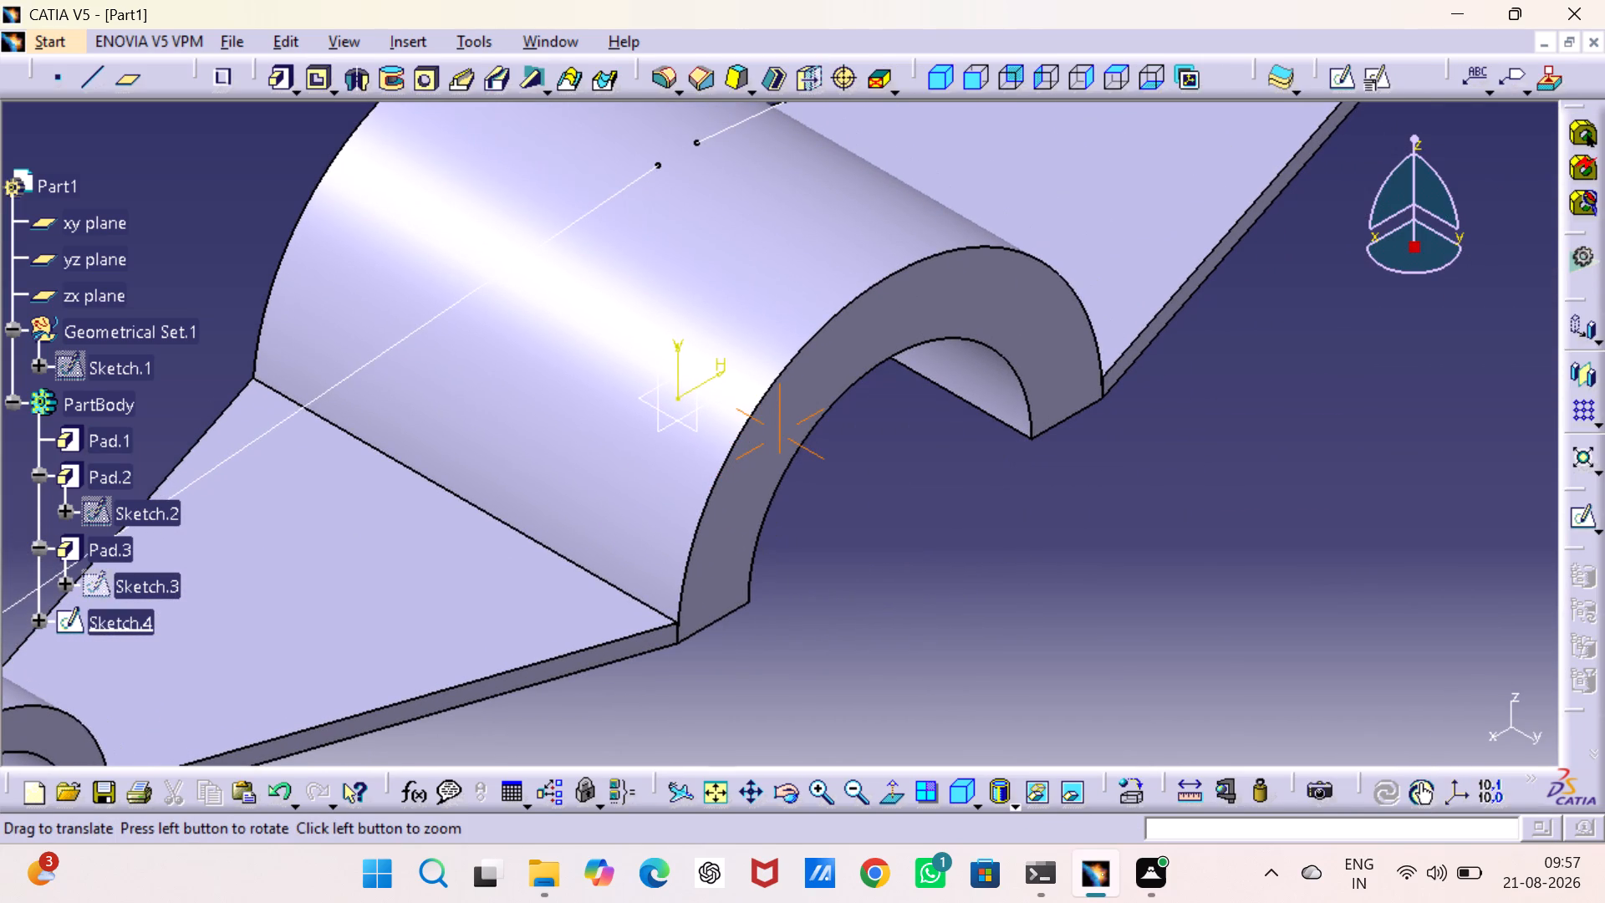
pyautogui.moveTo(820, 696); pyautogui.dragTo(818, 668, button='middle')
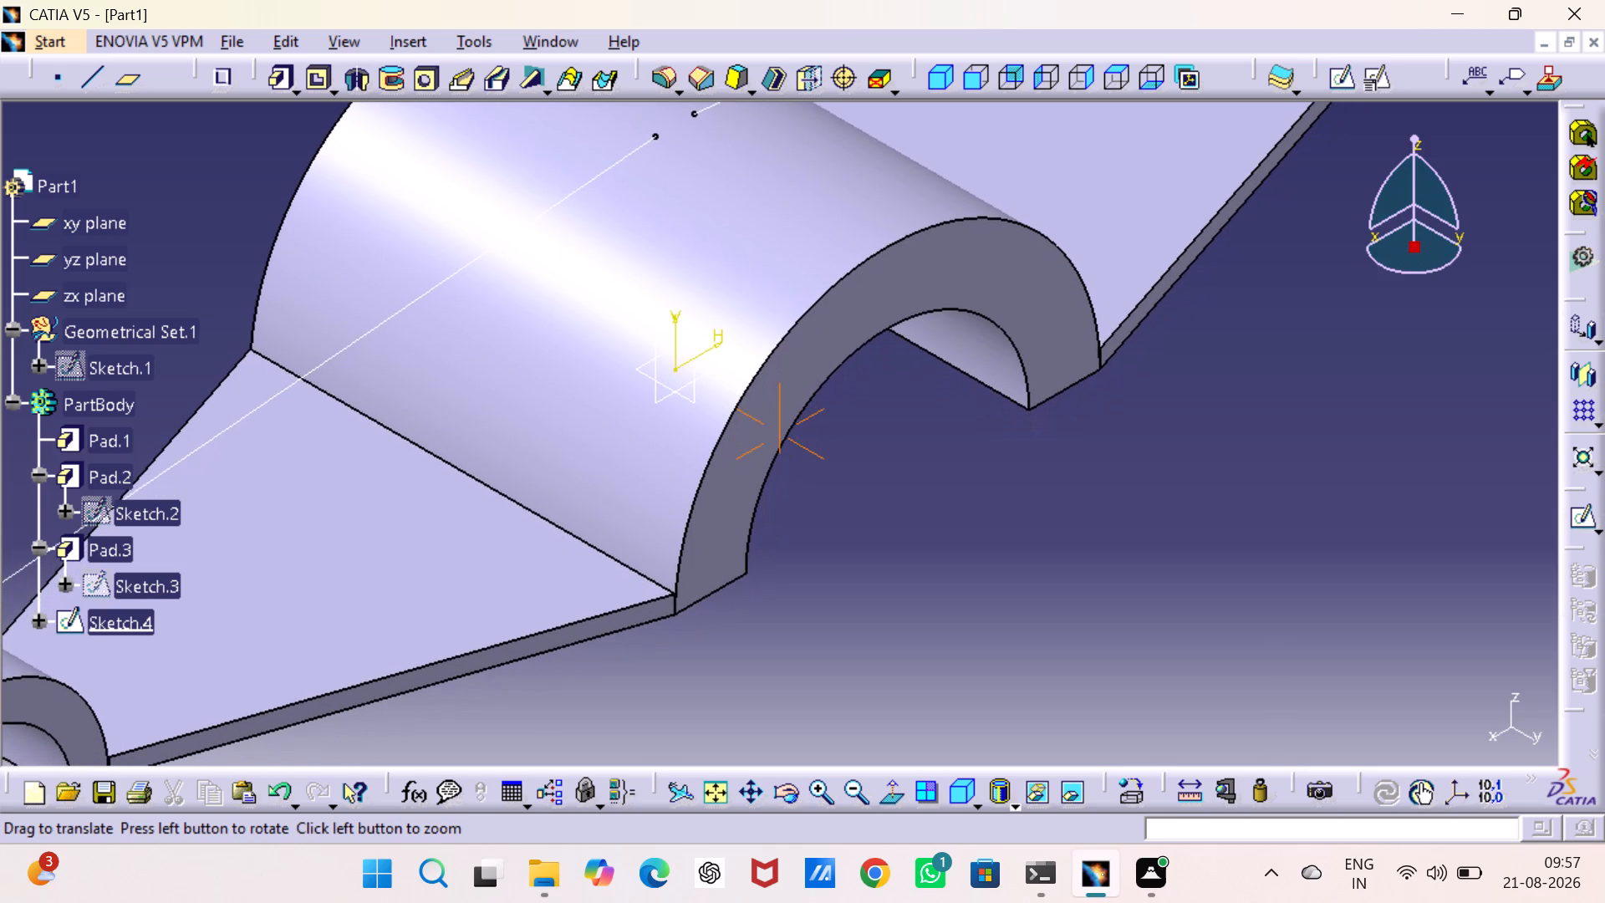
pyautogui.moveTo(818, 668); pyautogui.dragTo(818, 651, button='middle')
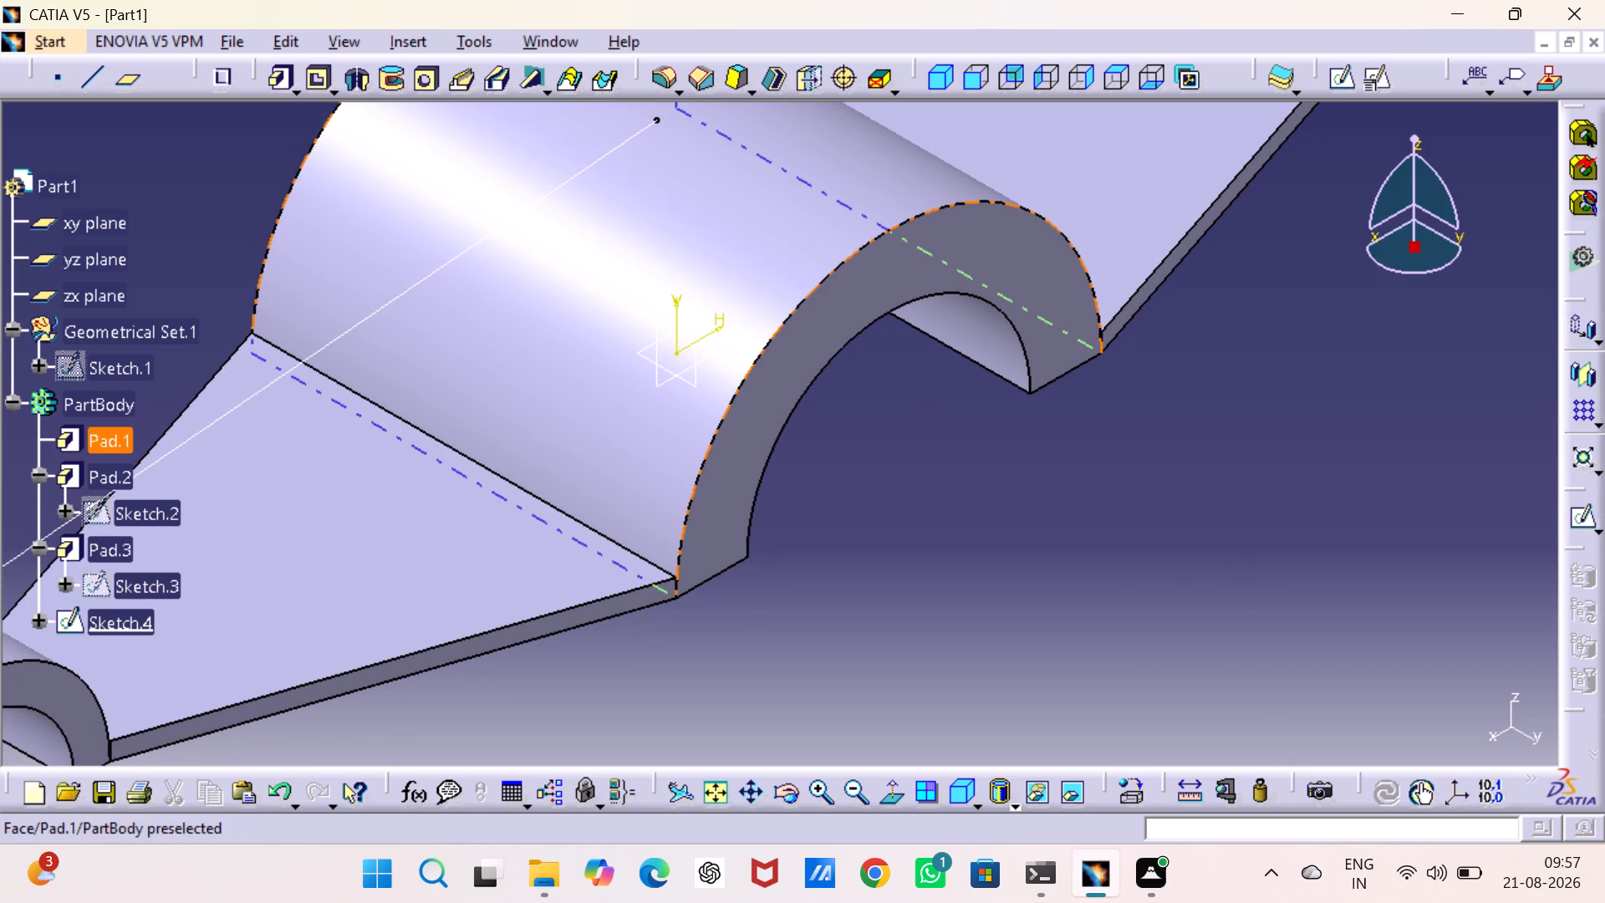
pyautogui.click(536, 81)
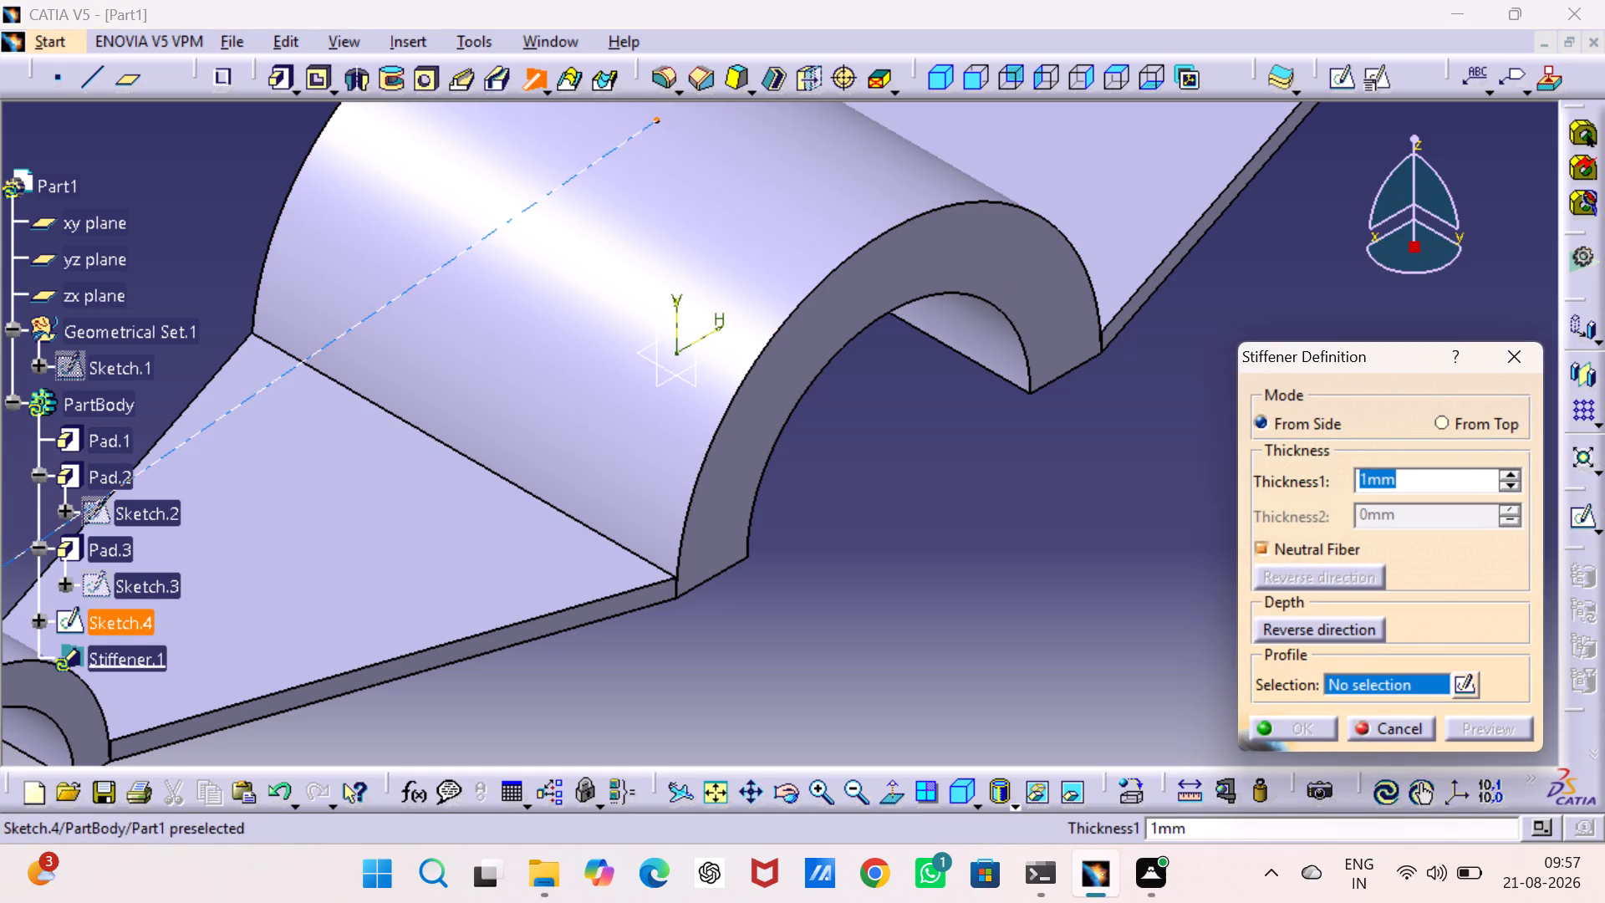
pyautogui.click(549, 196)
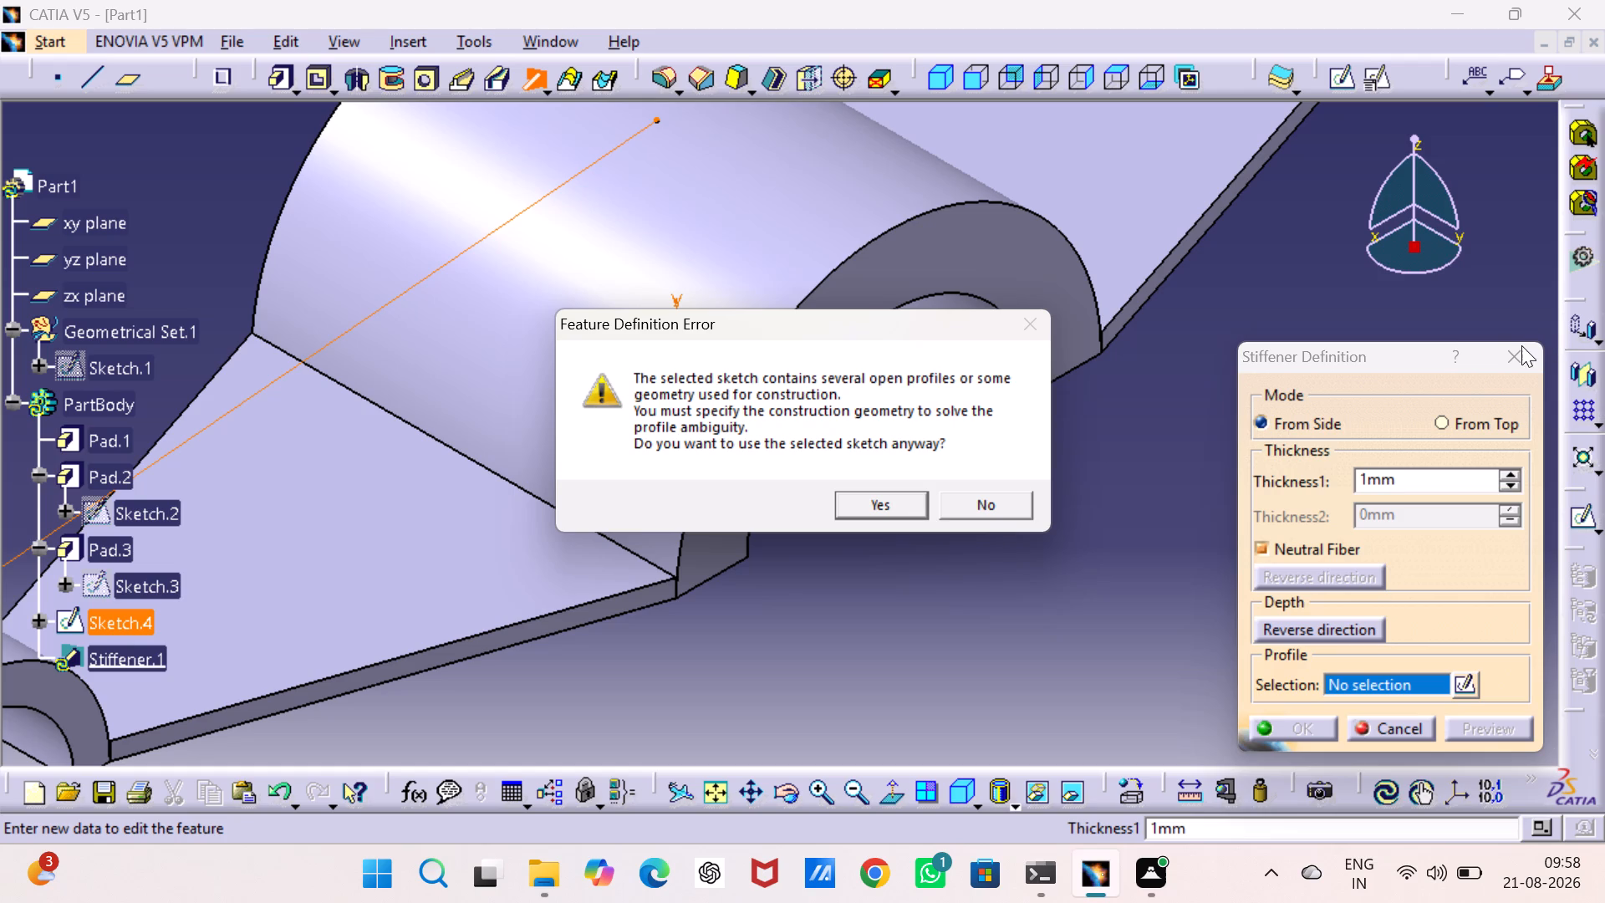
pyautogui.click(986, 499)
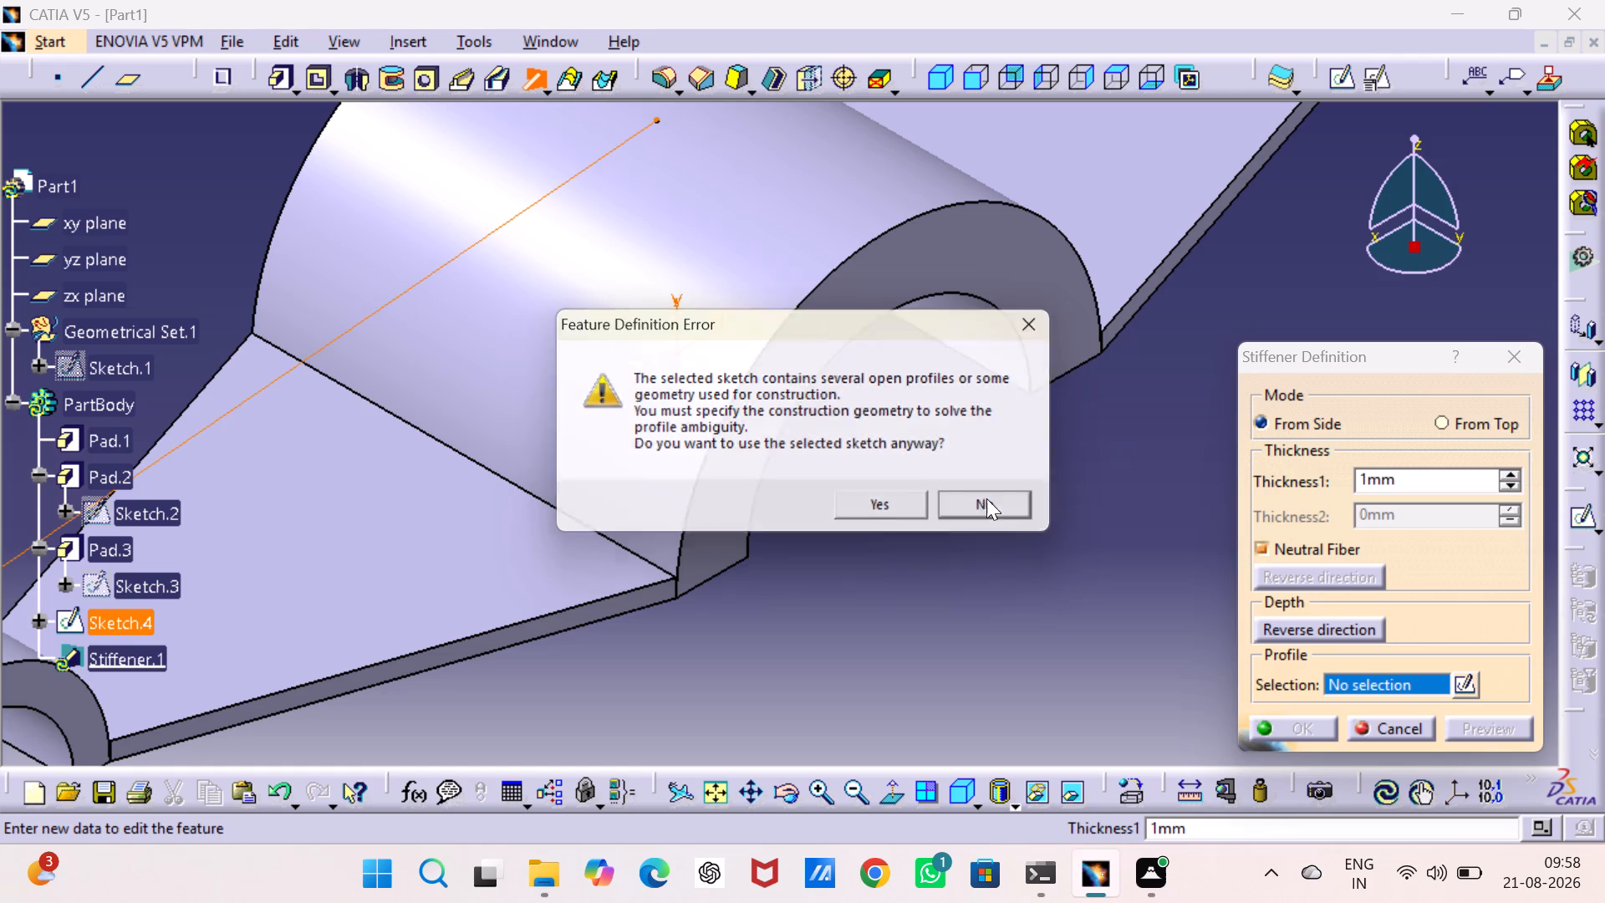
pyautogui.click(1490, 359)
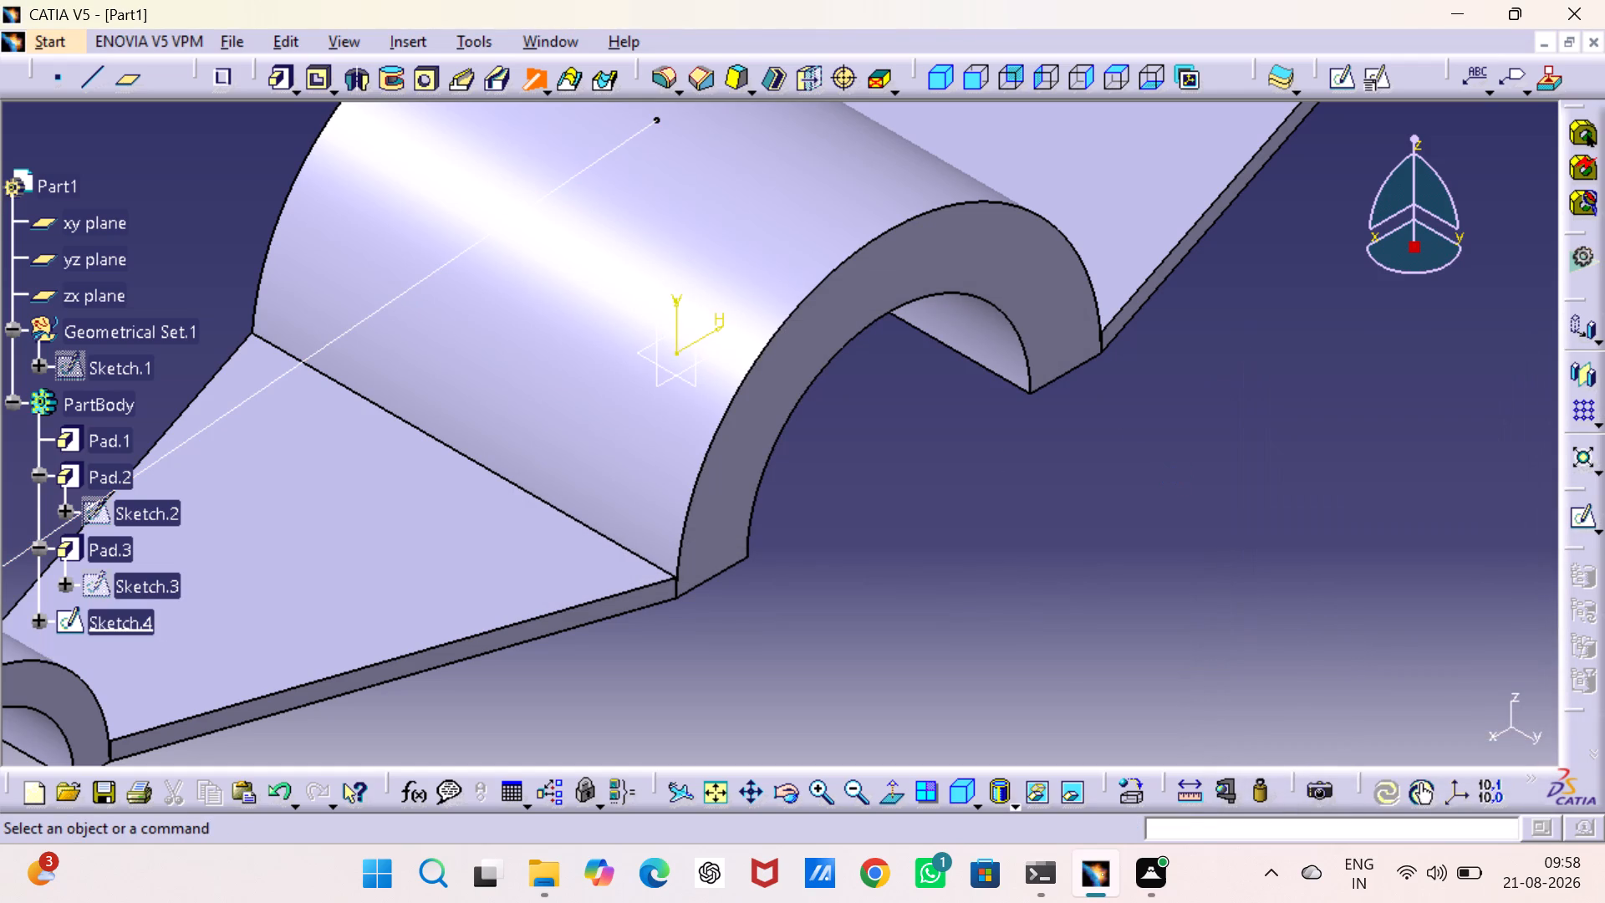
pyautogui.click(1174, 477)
# Reopen the rib sketch and project the negative-H small half-ring's outer arc, the negative-H plate's bottom edge and the large half-ring's outer arc.
pyautogui.doubleClick(355, 327)
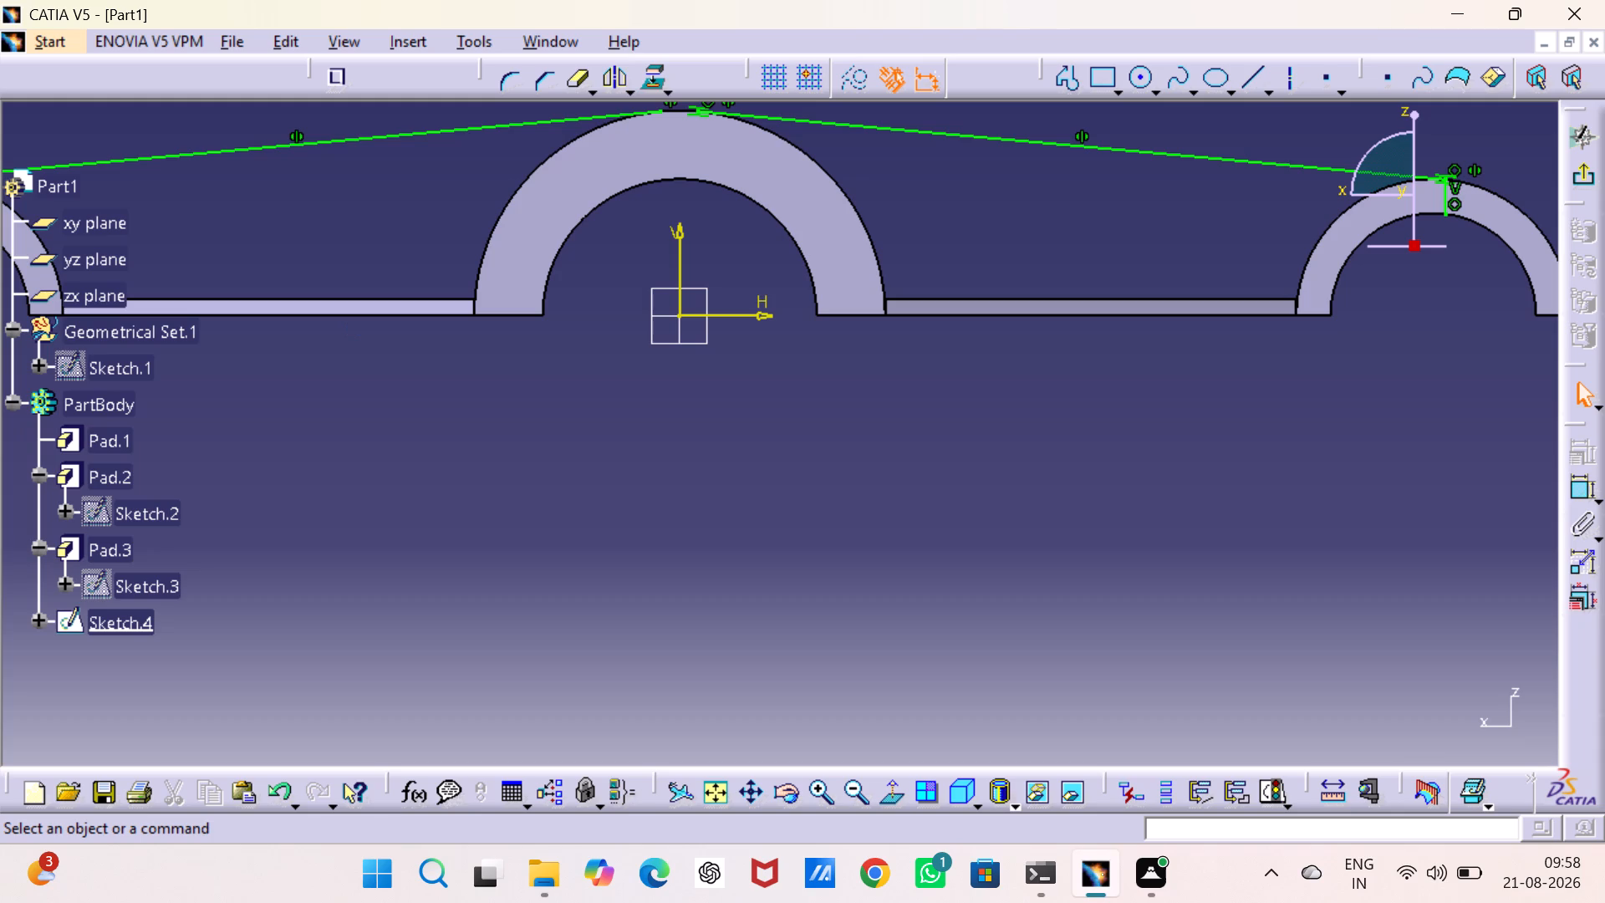
pyautogui.moveTo(613, 368); pyautogui.dragTo(986, 439, button='middle')
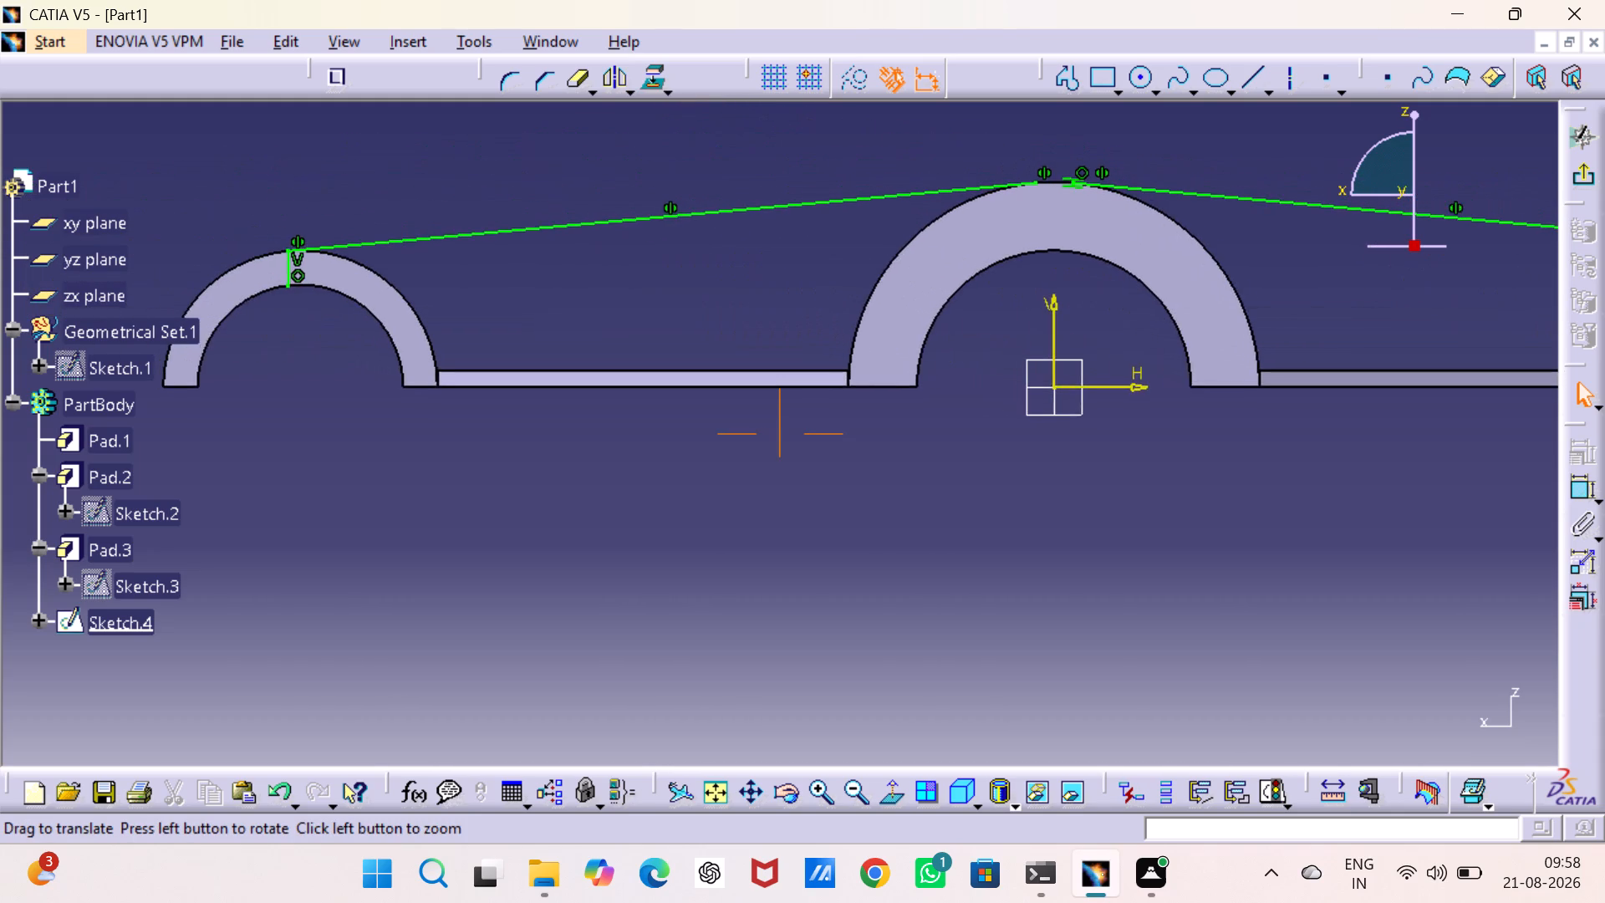
pyautogui.moveTo(986, 439); pyautogui.dragTo(1015, 441, button='middle')
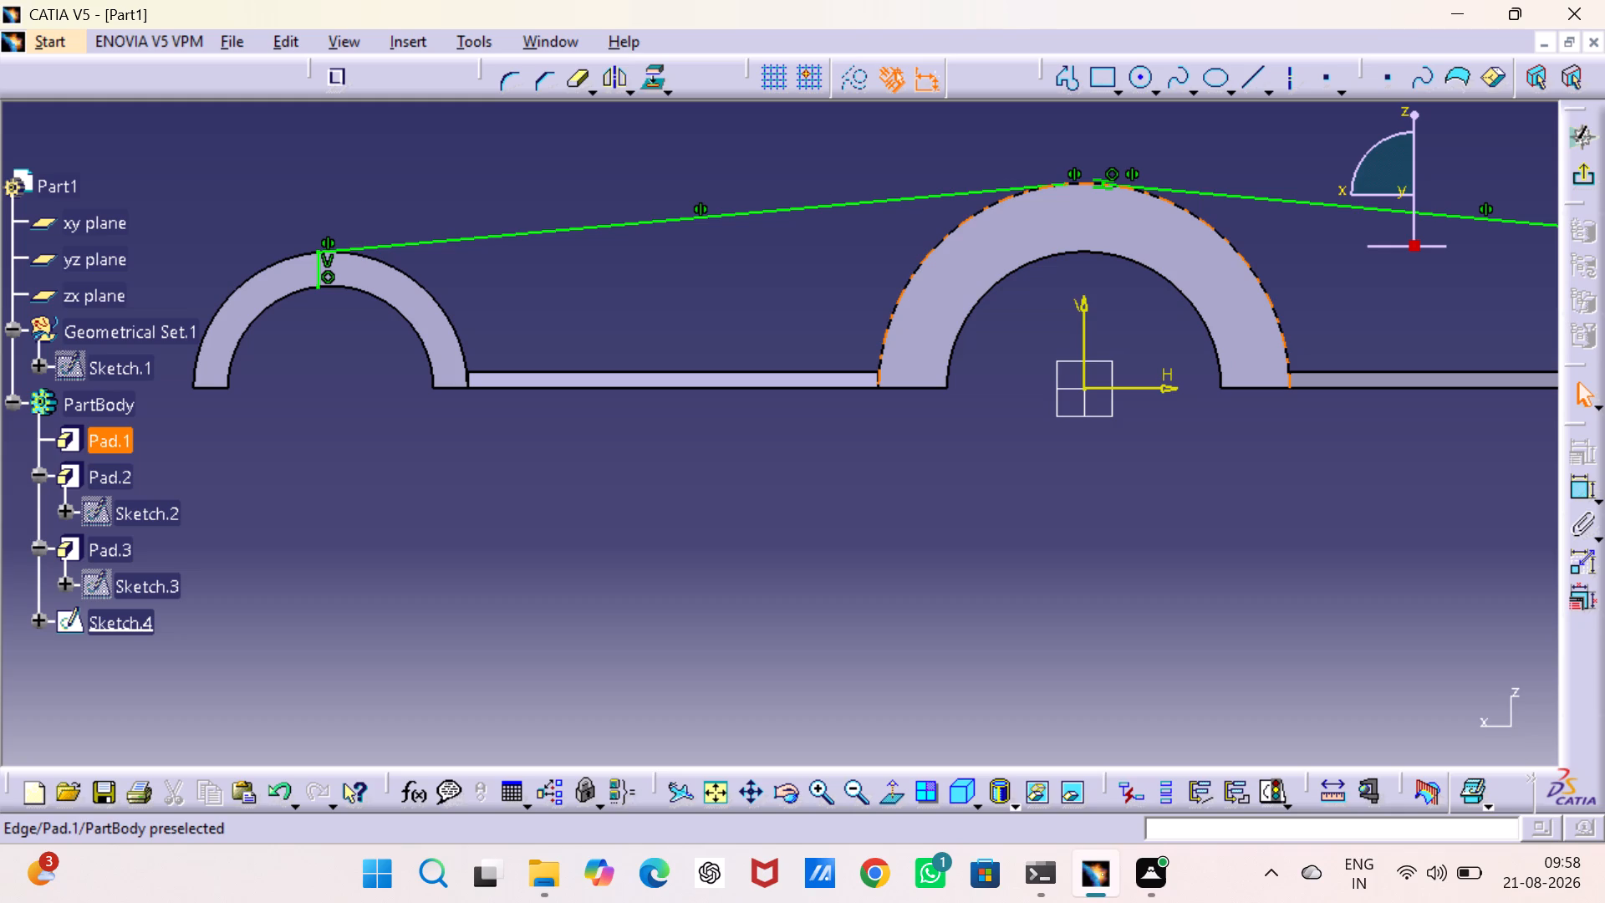
pyautogui.click(998, 208)
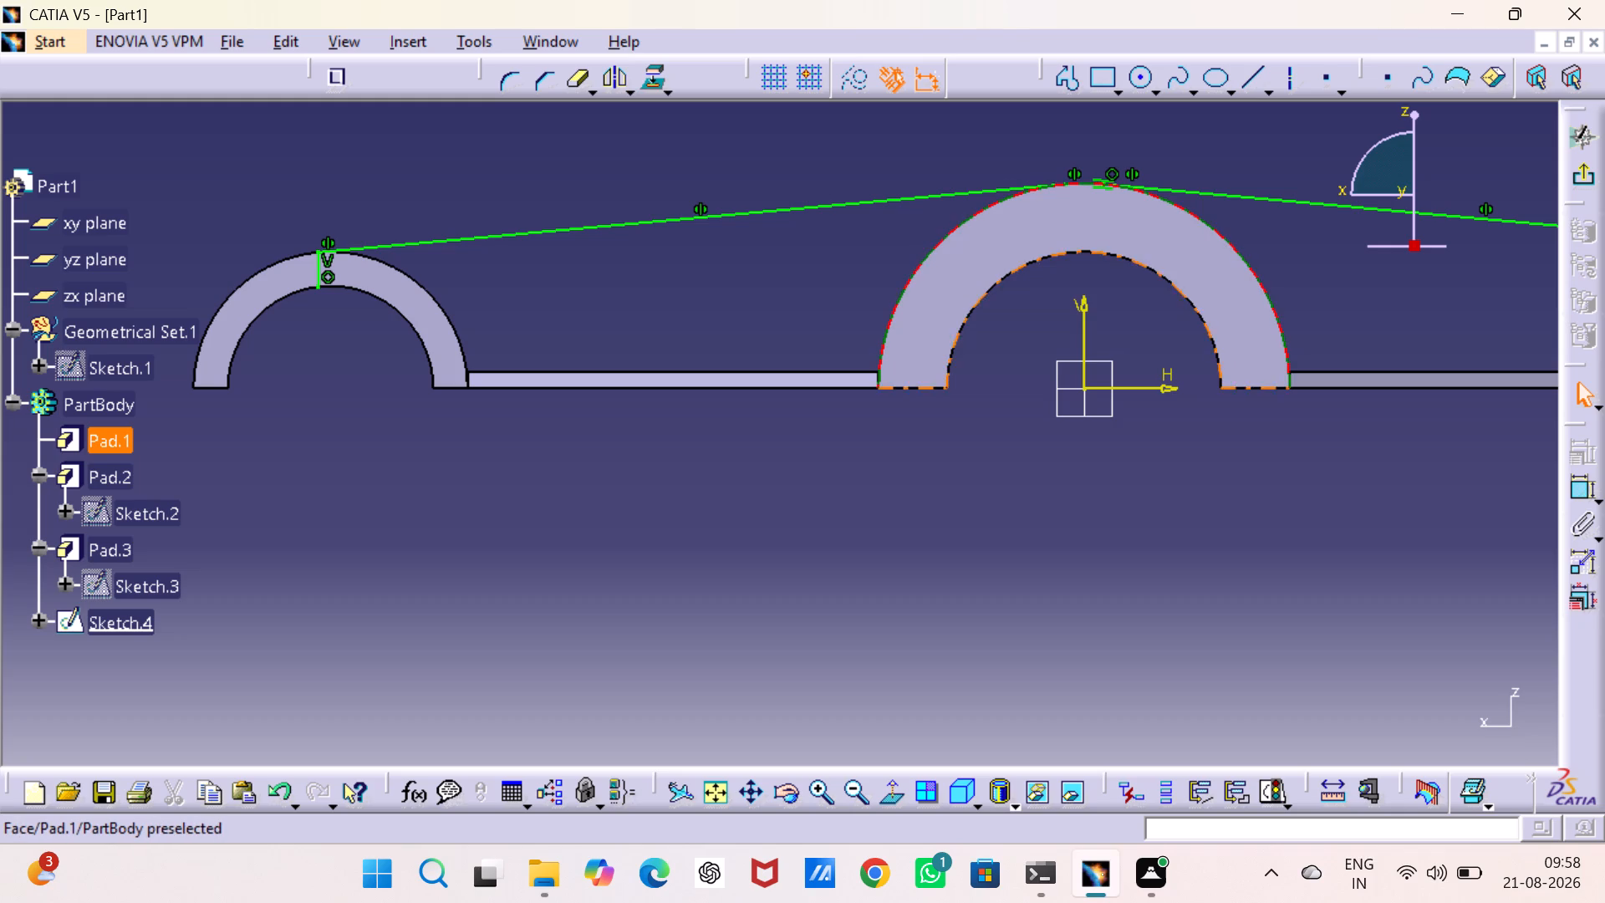
pyautogui.click(830, 385)
pyautogui.keyDown('ctrl'); pyautogui.click(402, 269); pyautogui.keyUp('ctrl')
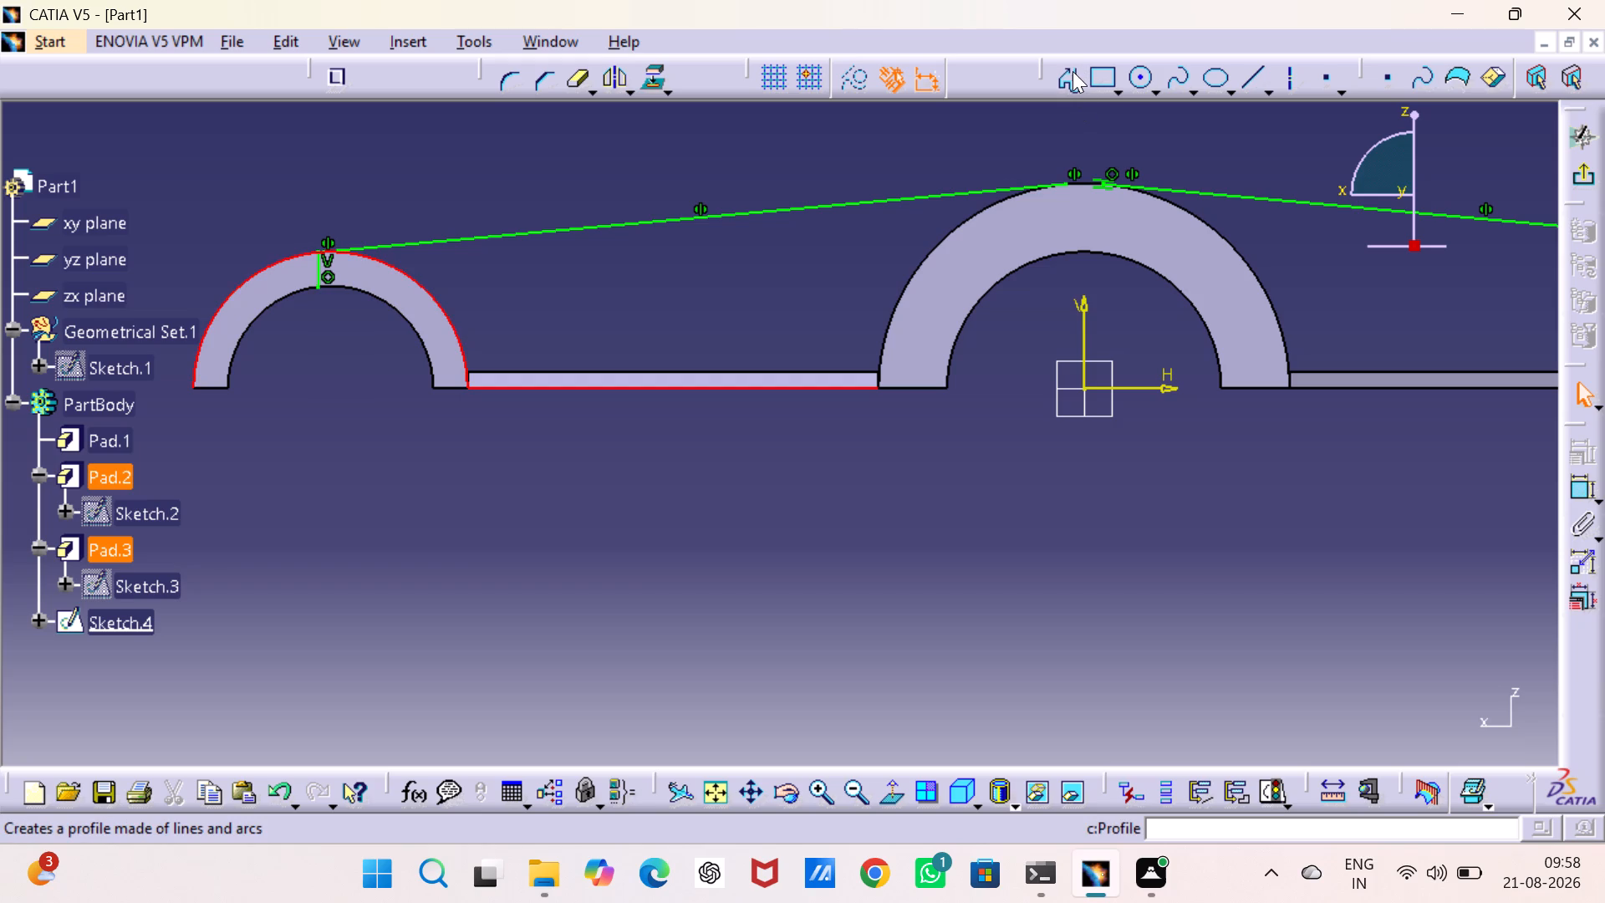
pyautogui.click(646, 70)
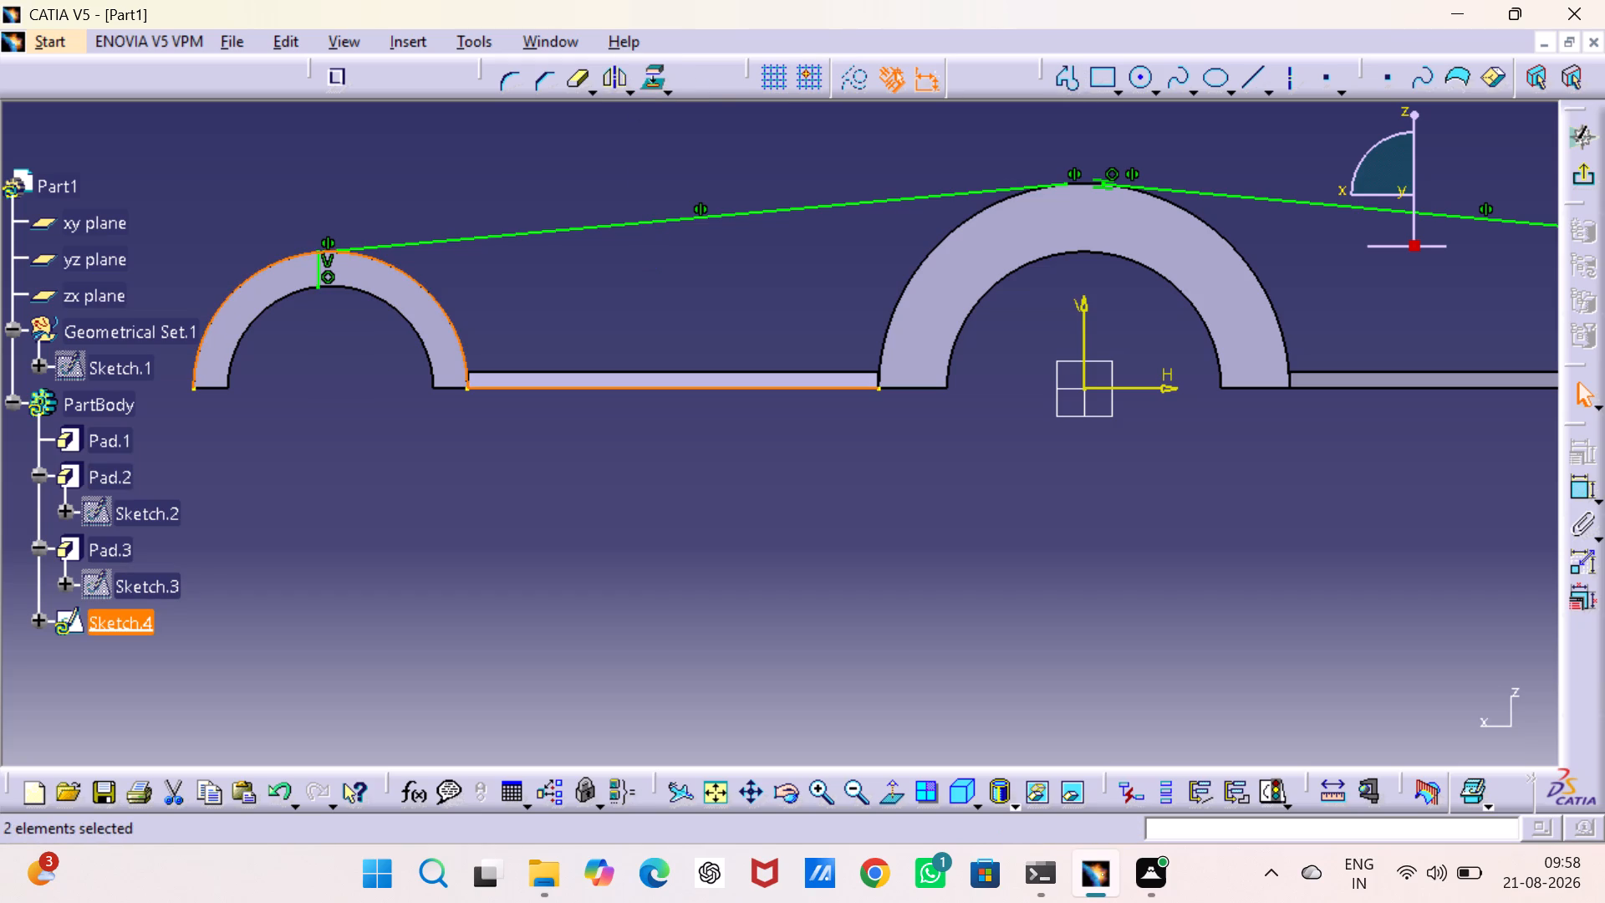
pyautogui.click(651, 275)
pyautogui.click(917, 275)
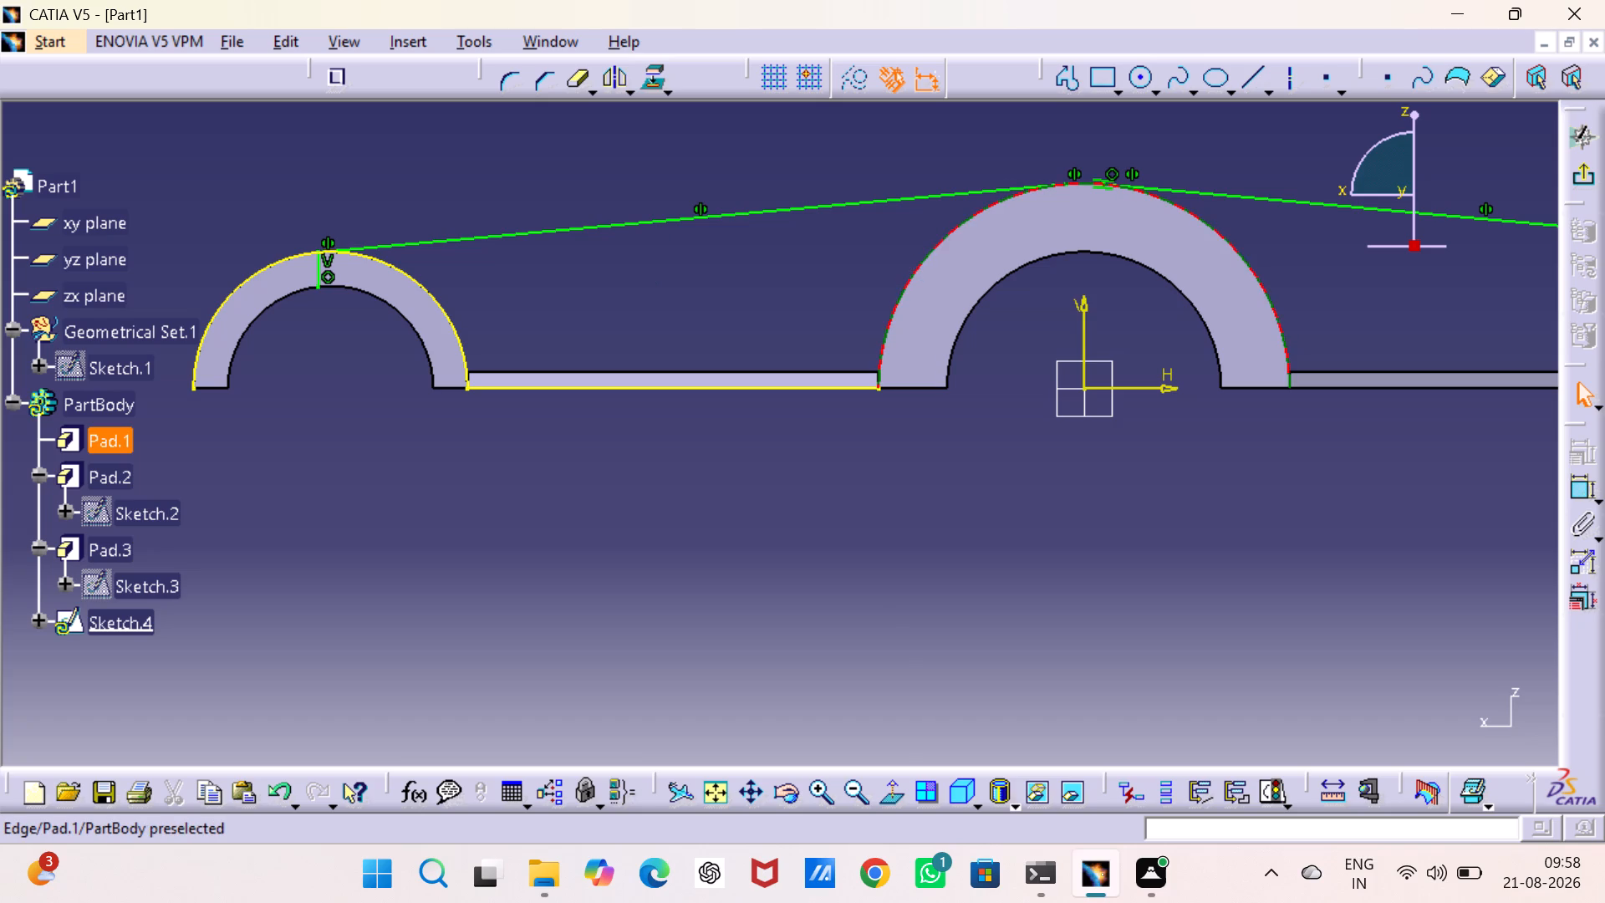
pyautogui.click(645, 79)
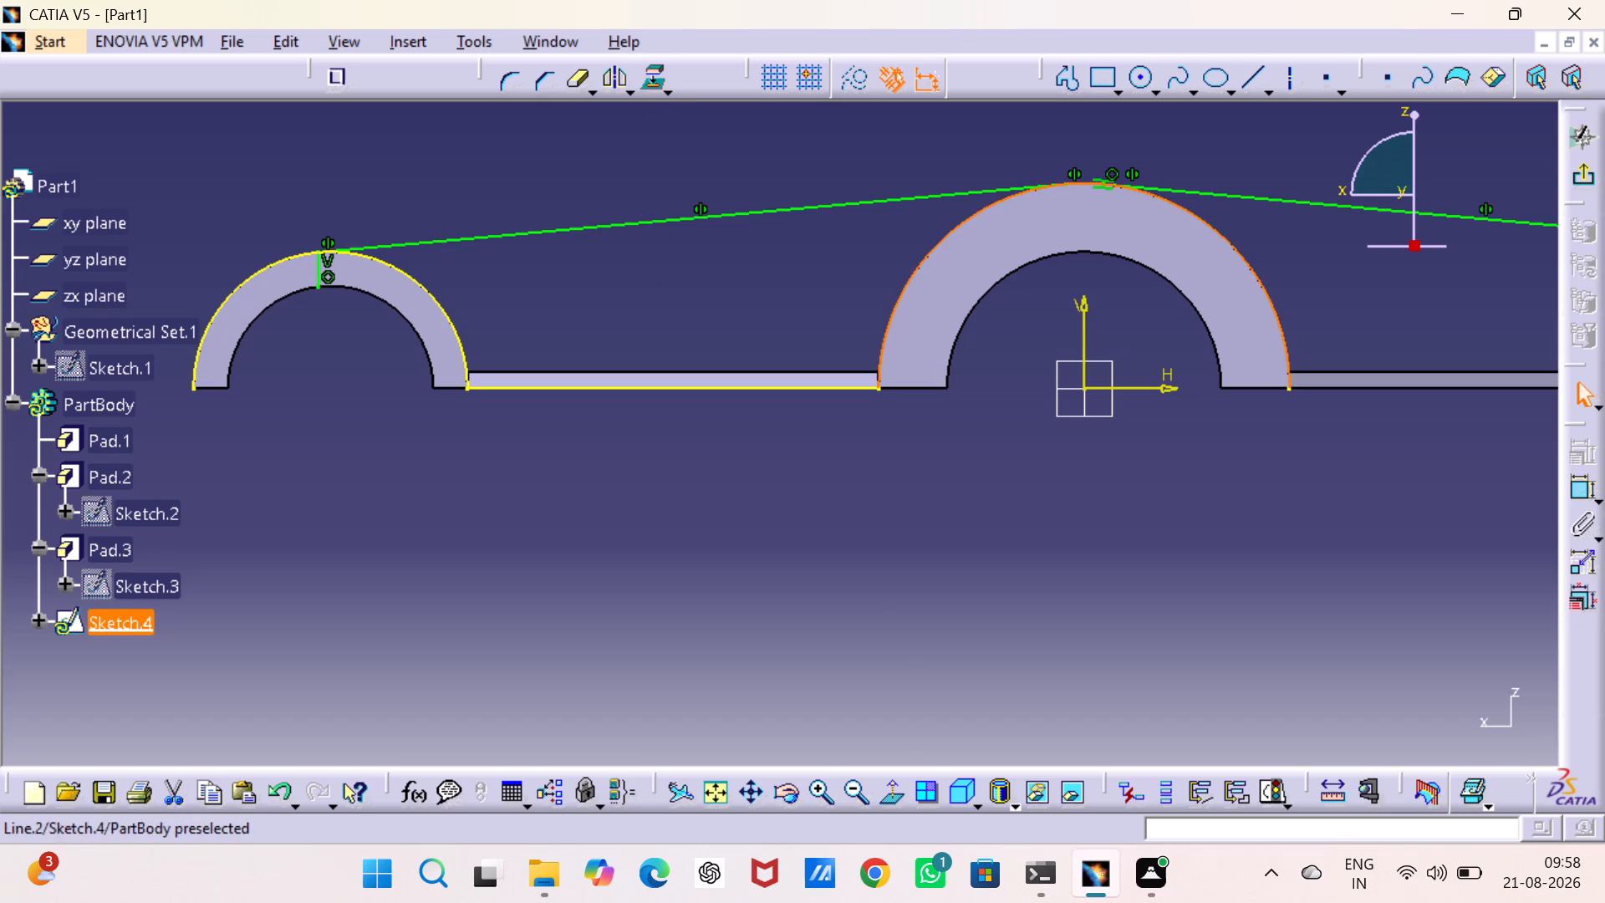
pyautogui.click(654, 257)
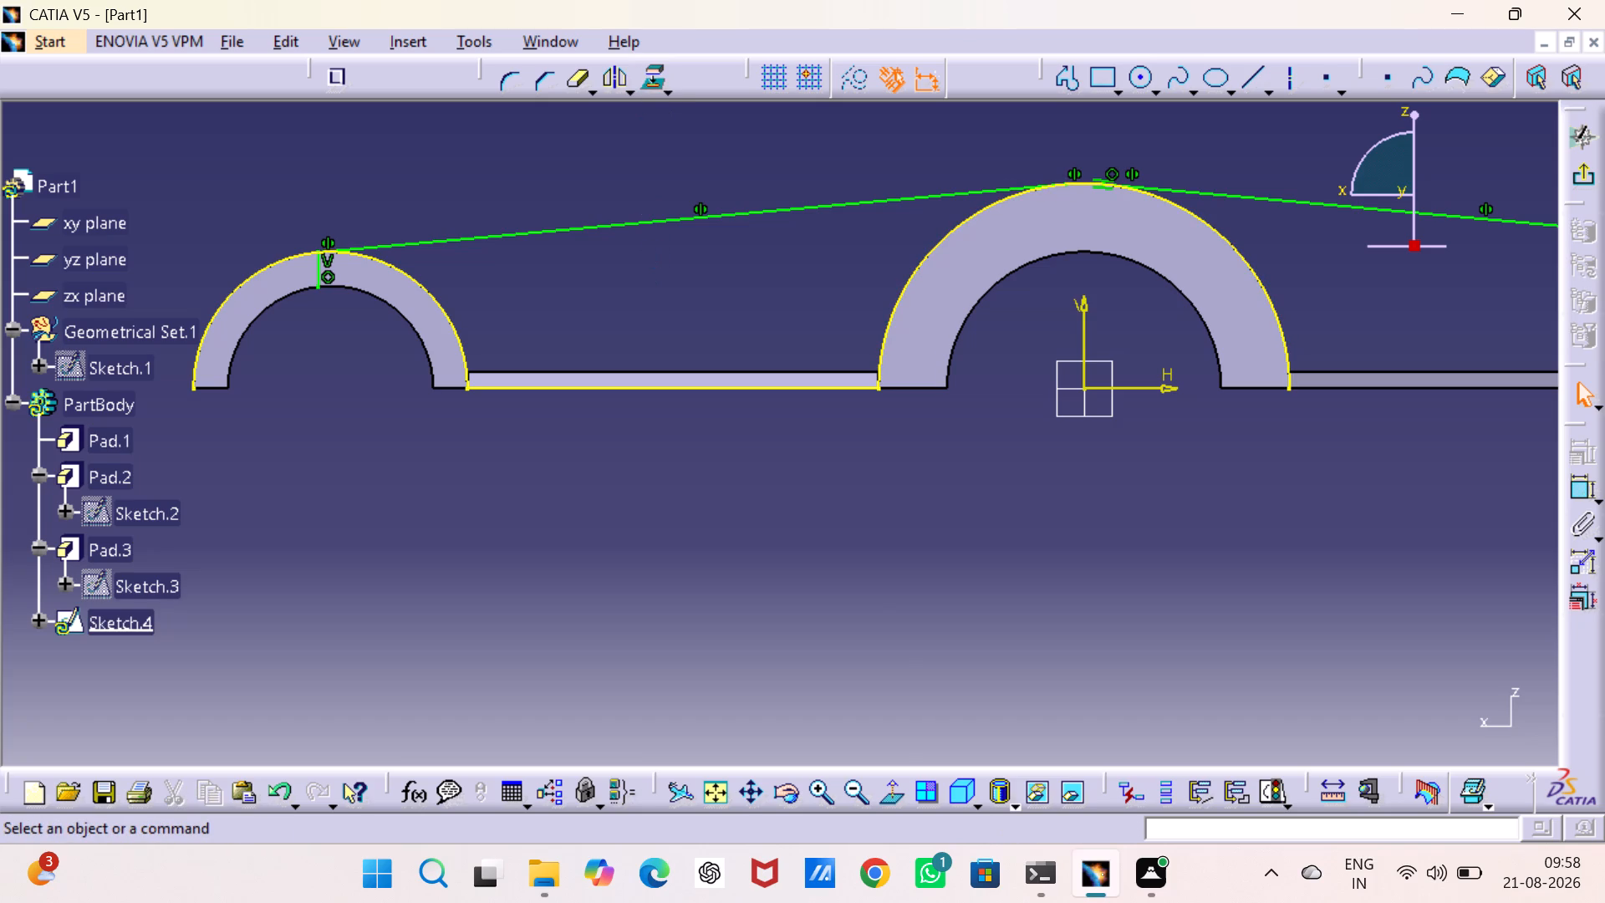
# Delete the vertical line below the tangent line's endpoint on the negative-H small half-ring.
pyautogui.click(318, 265)
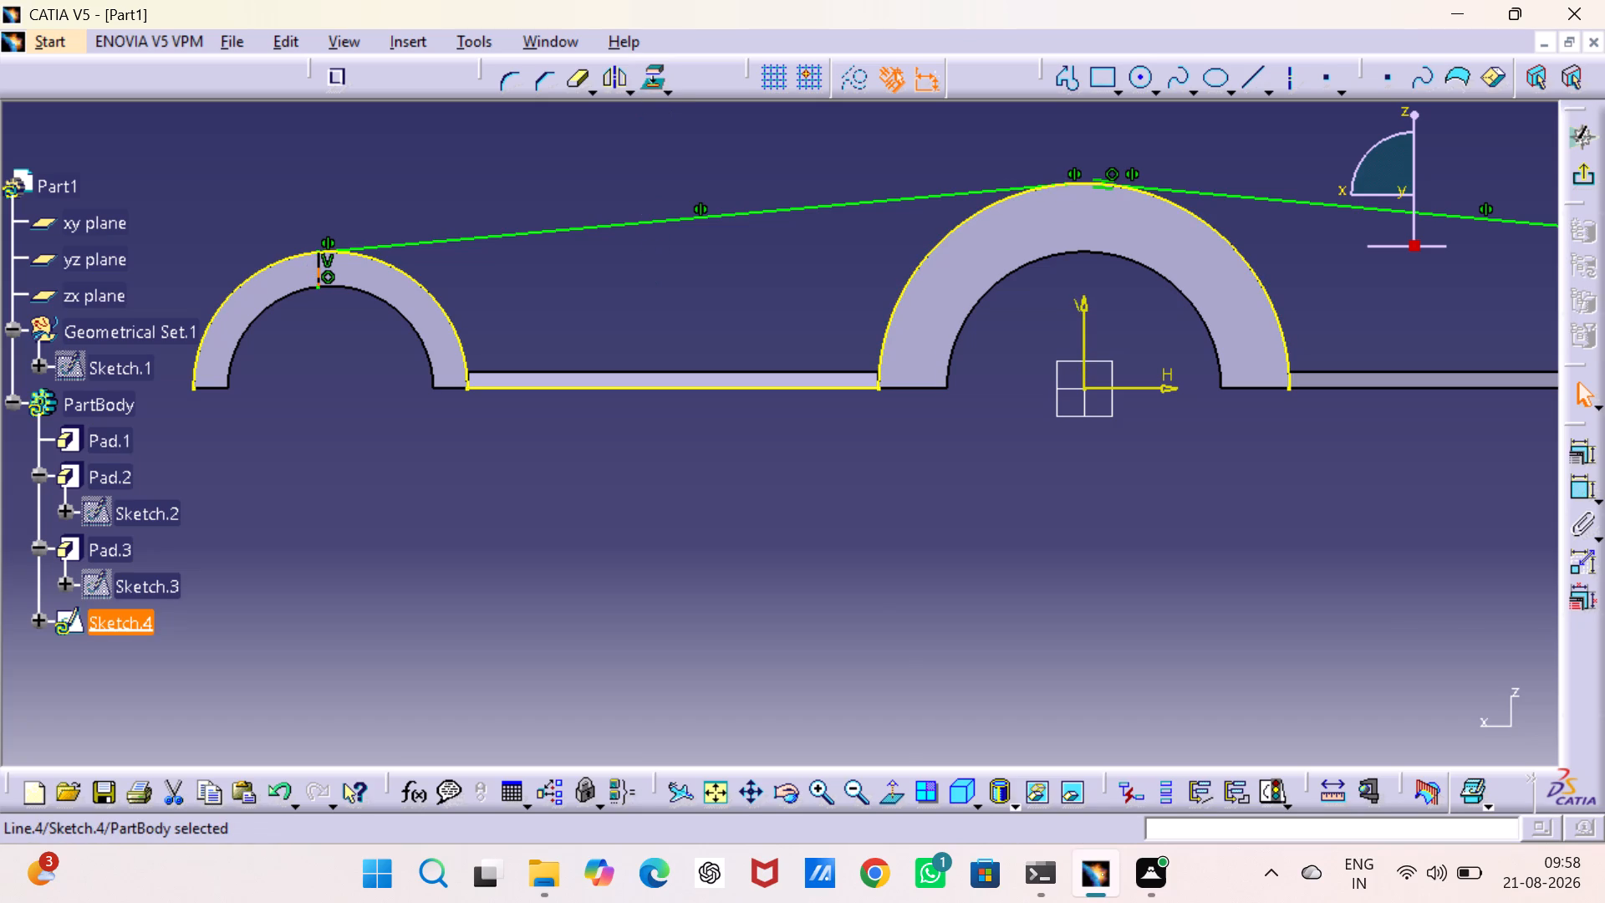
pyautogui.press('Delete')
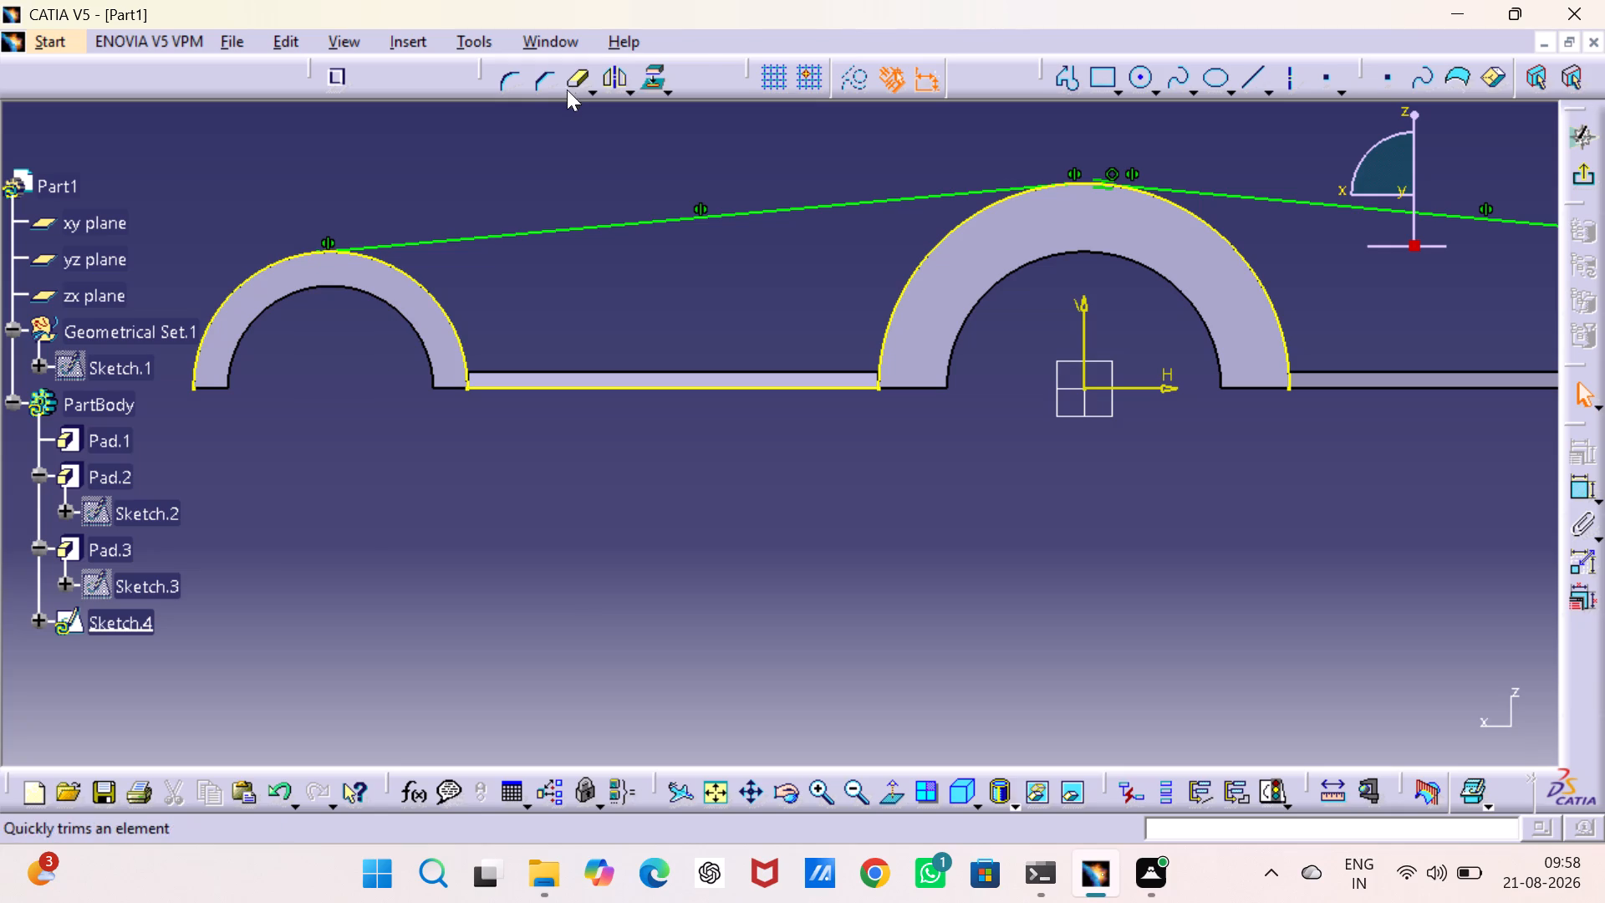
# Quick-trim the projected outer arc of the negative-H small half-ring on the side away from the plate.
pyautogui.click(574, 82)
pyautogui.click(241, 287)
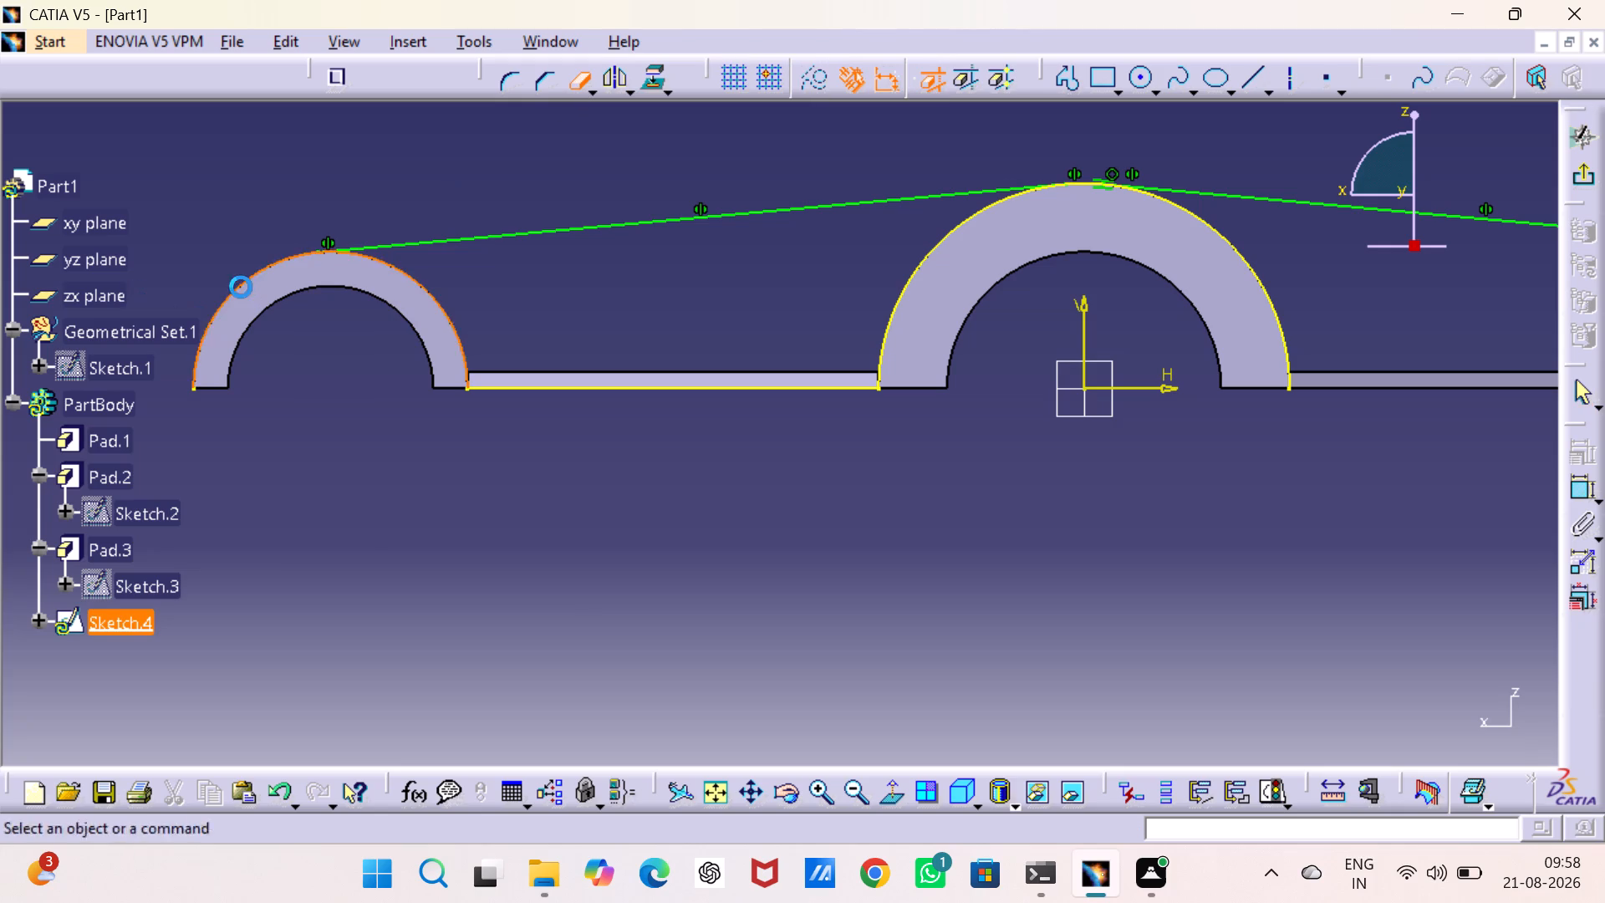
# Quick-trim the large half-ring's projected arc at its crown, between the two tangent lines.
pyautogui.moveTo(723, 299); pyautogui.dragTo(410, 313, button='middle')
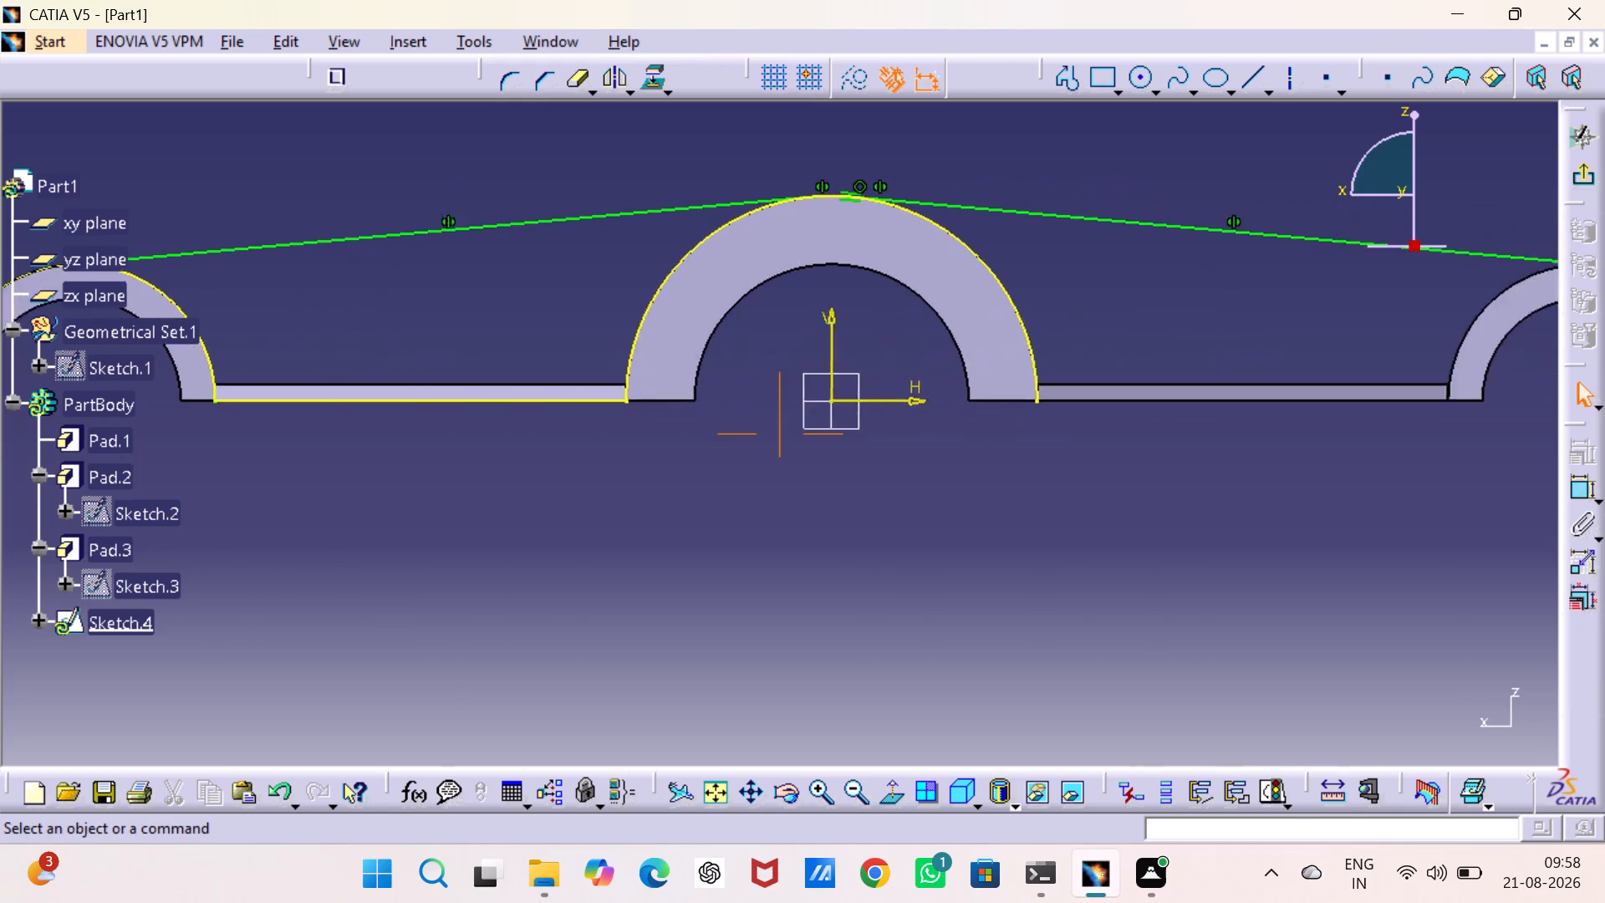
pyautogui.moveTo(410, 313); pyautogui.dragTo(275, 313, button='middle')
pyautogui.moveTo(965, 292); pyautogui.dragTo(913, 304, button='middle')
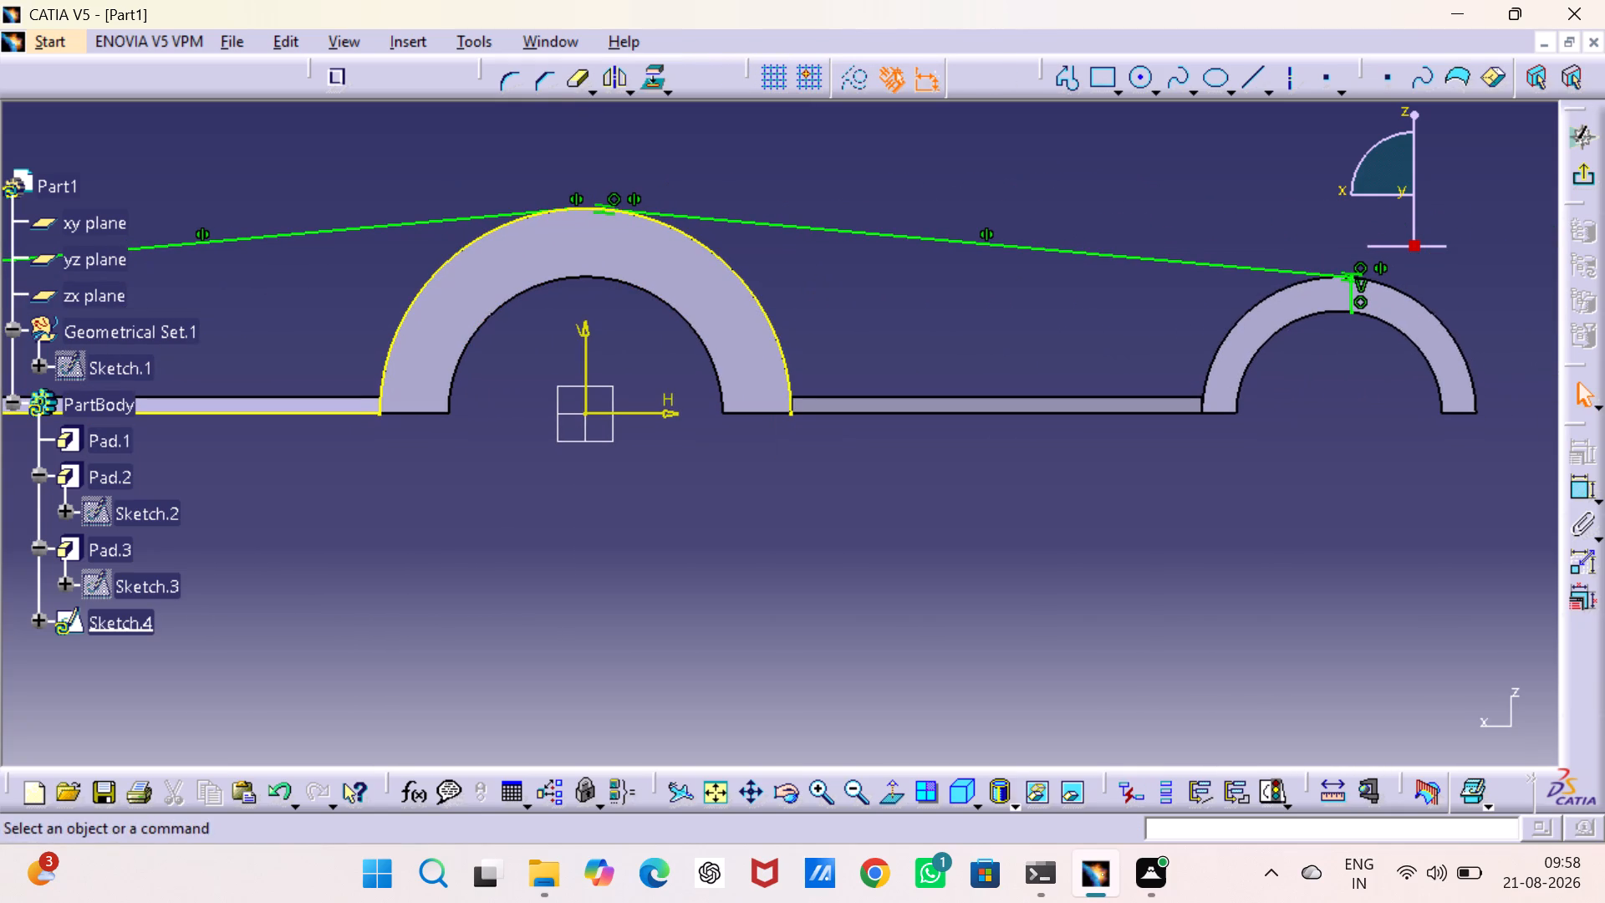
pyautogui.click(572, 84)
pyautogui.click(580, 206)
# Quick-trim away the vertical line at the positive-H small half-ring.
pyautogui.click(574, 76)
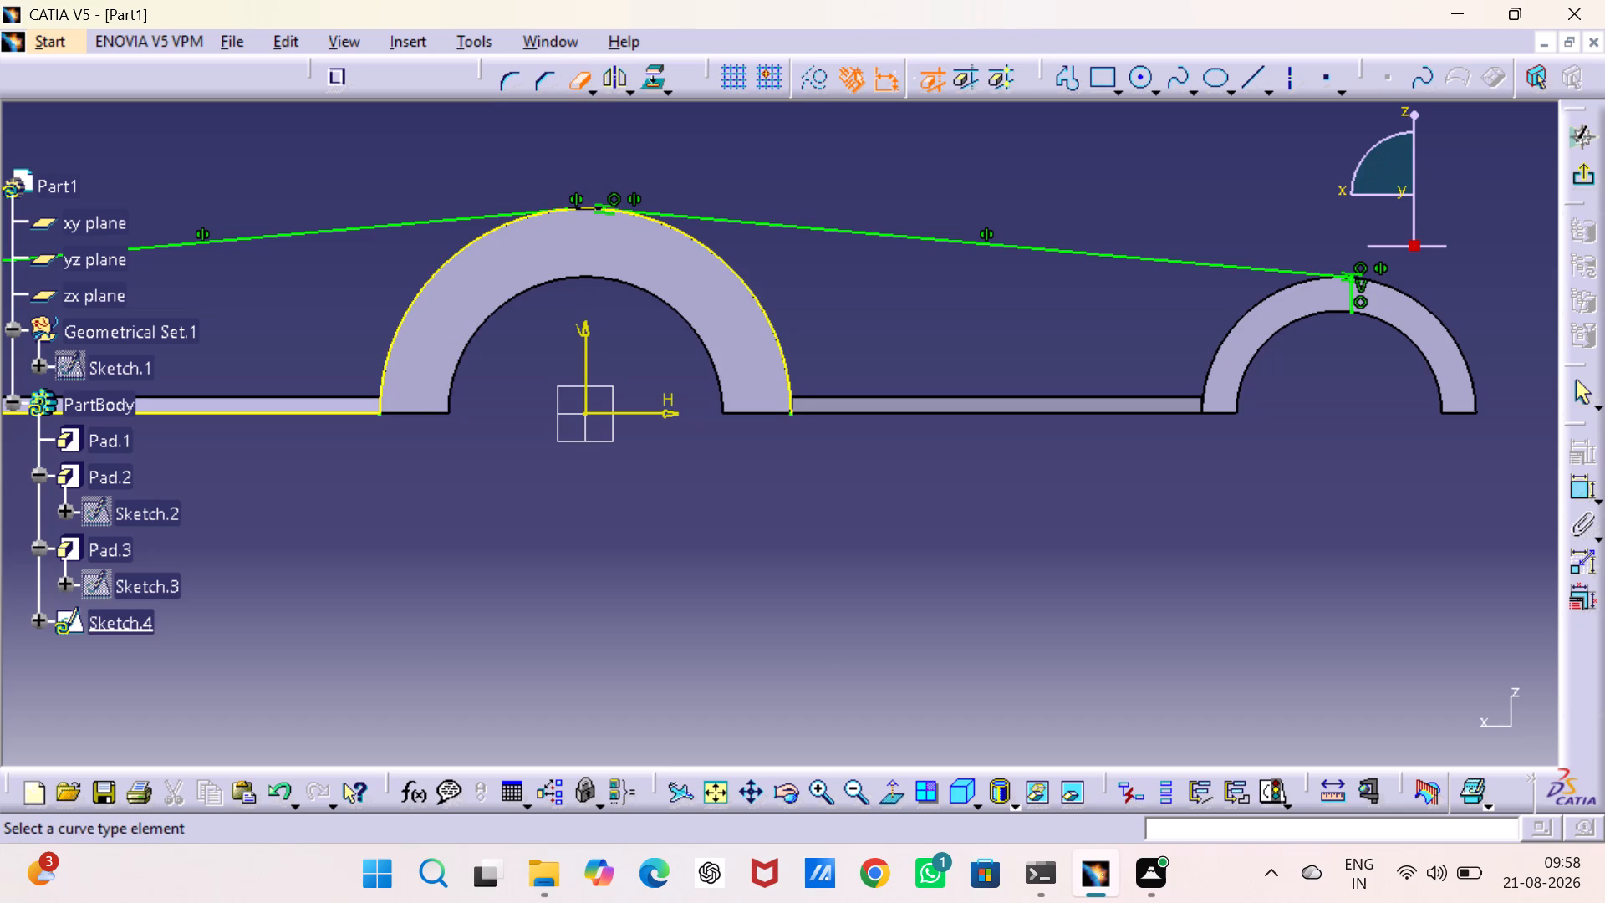
pyautogui.click(1353, 297)
pyautogui.click(1046, 316)
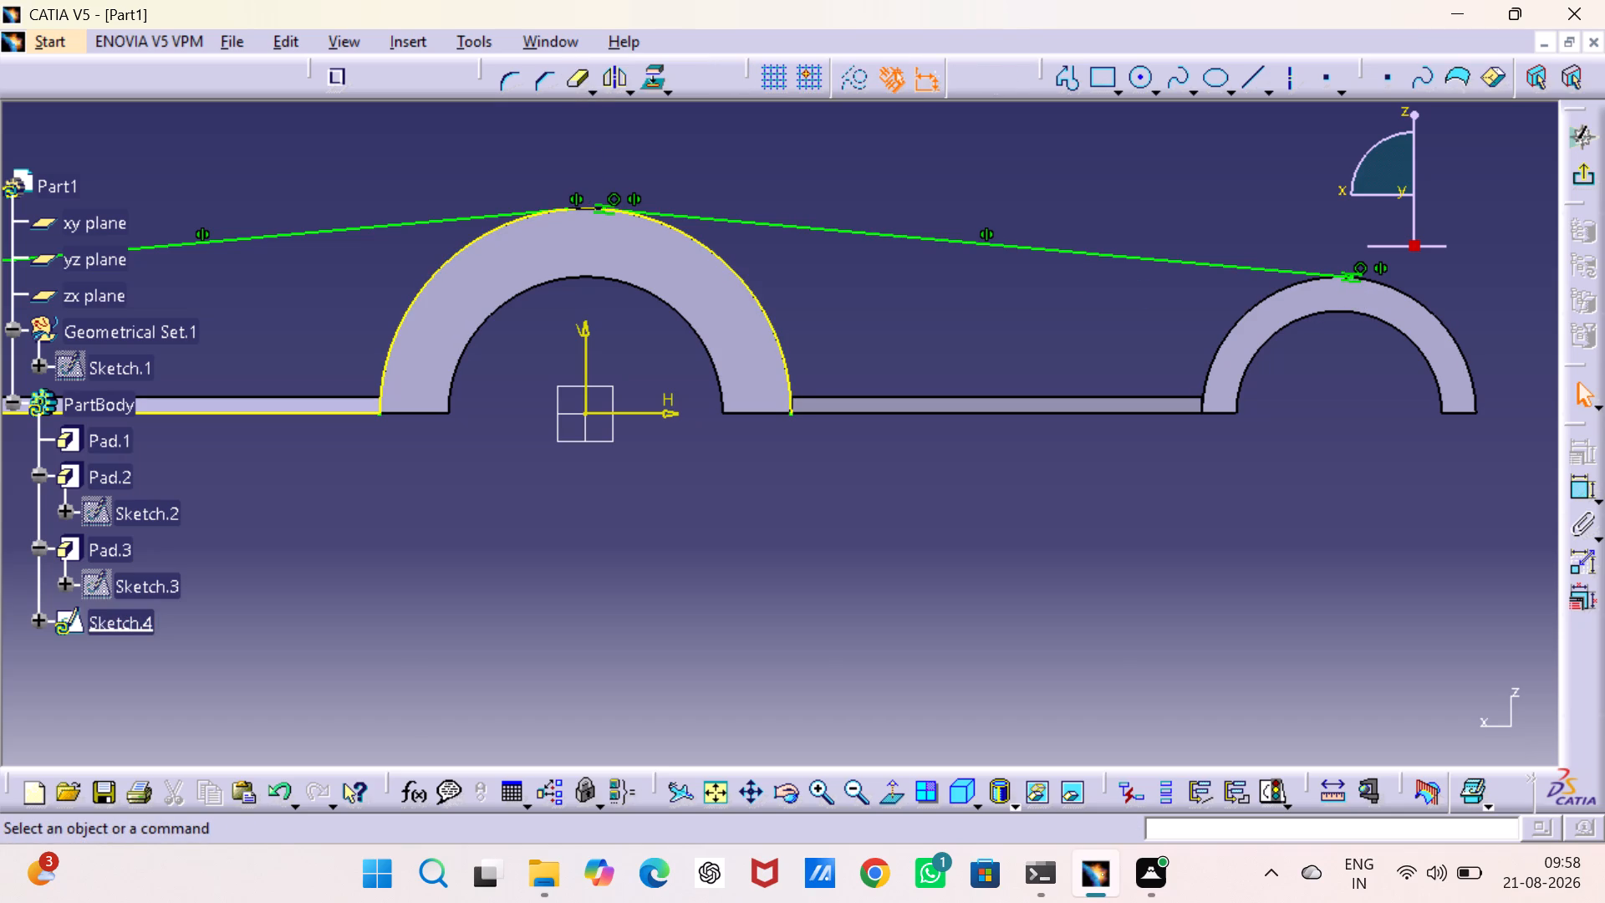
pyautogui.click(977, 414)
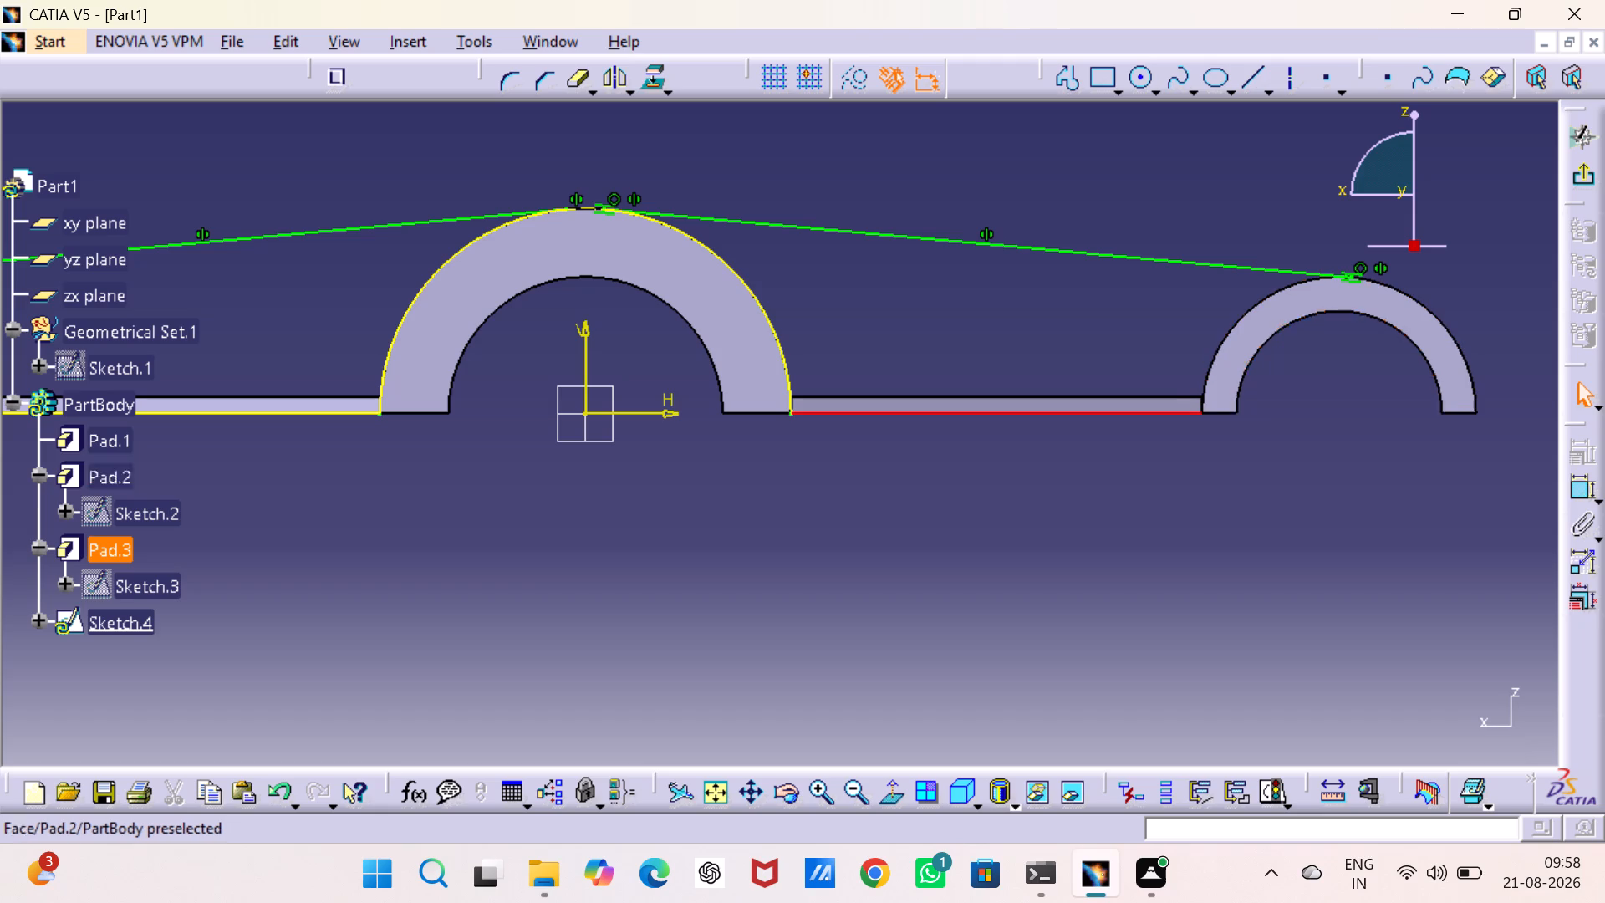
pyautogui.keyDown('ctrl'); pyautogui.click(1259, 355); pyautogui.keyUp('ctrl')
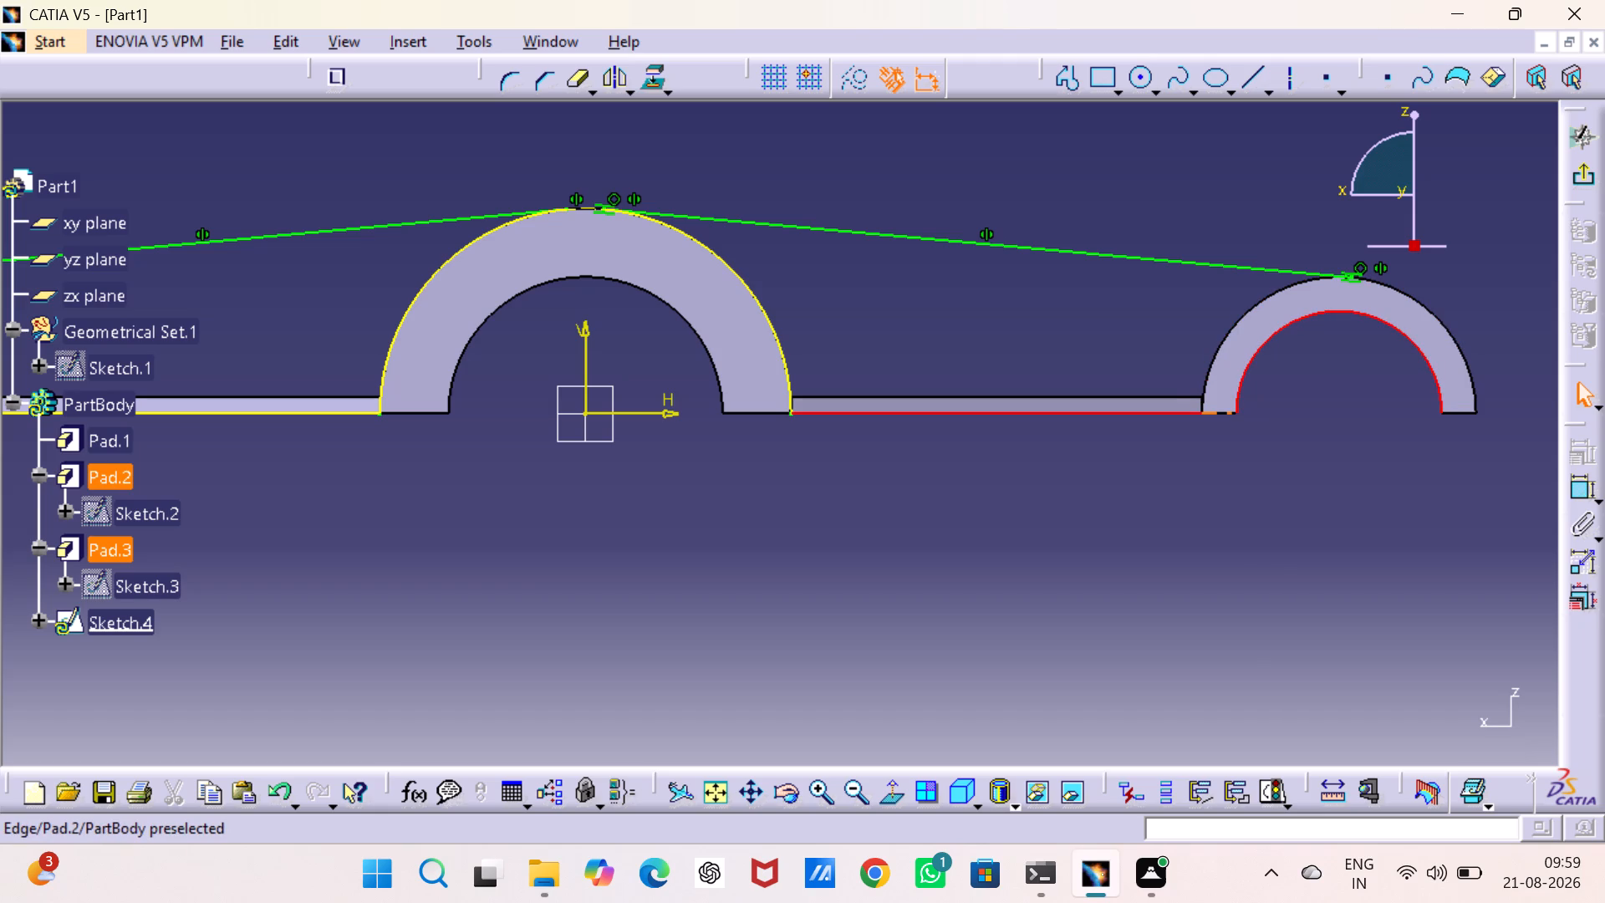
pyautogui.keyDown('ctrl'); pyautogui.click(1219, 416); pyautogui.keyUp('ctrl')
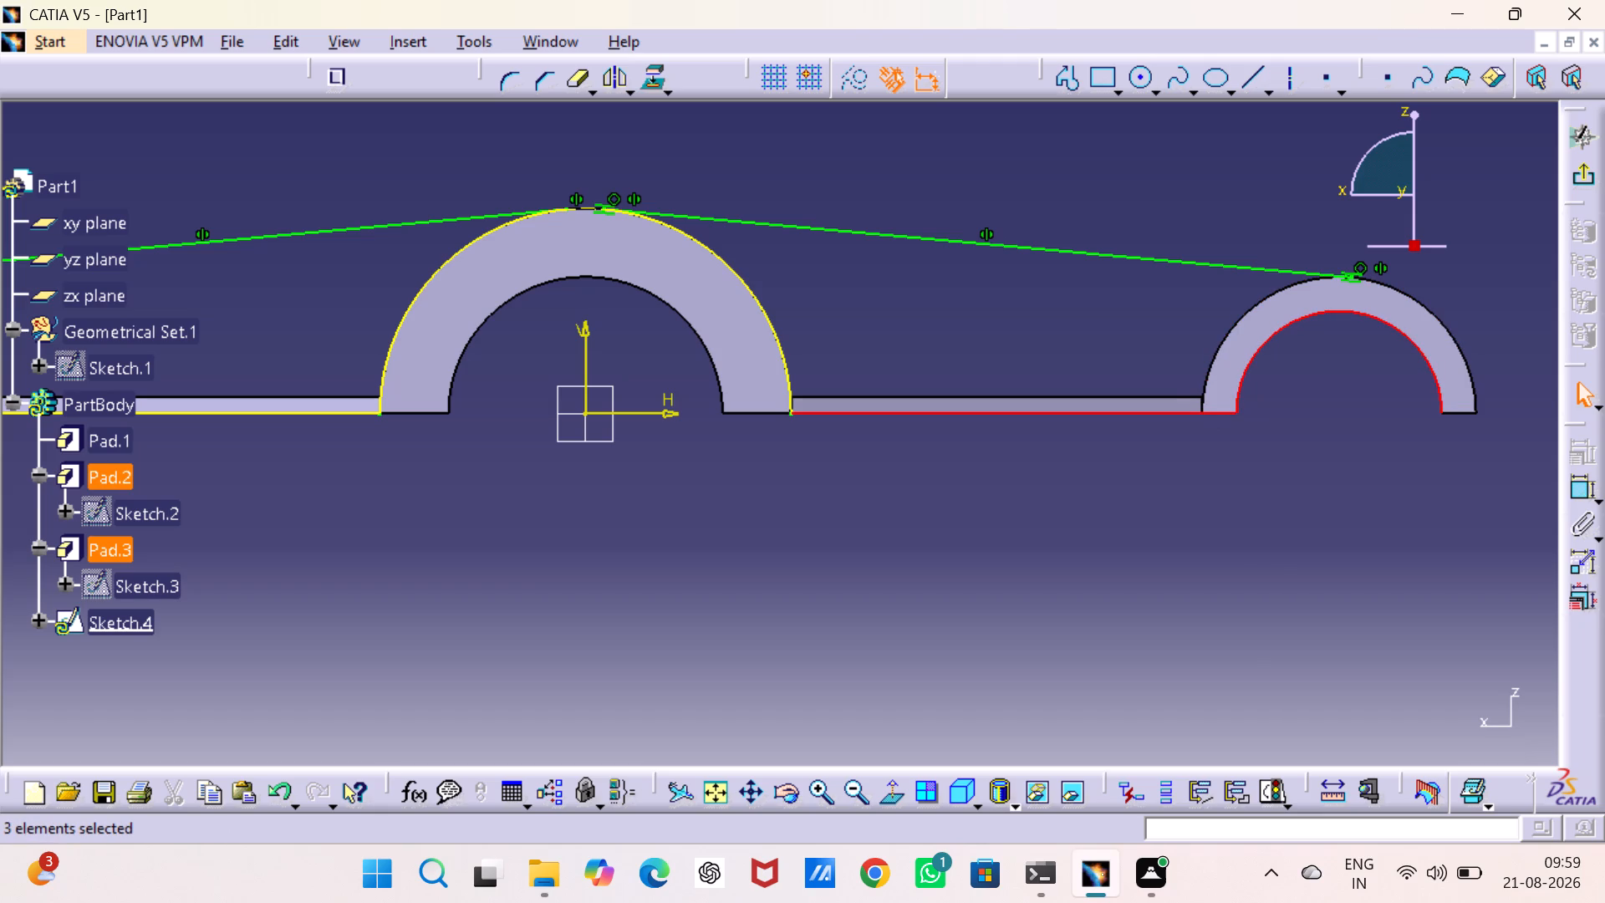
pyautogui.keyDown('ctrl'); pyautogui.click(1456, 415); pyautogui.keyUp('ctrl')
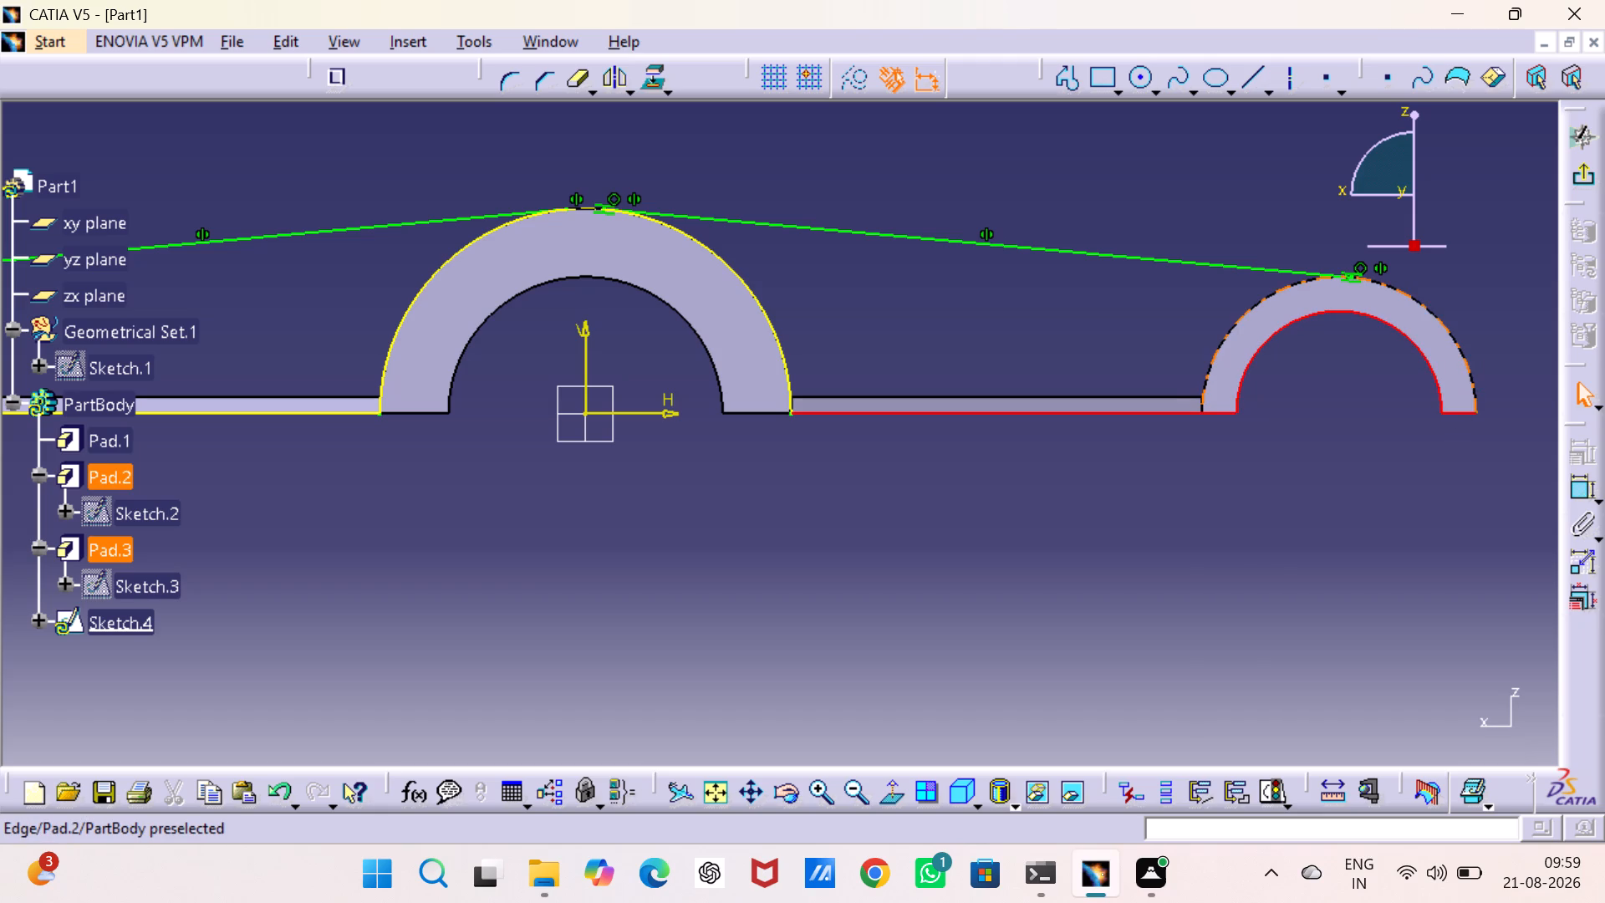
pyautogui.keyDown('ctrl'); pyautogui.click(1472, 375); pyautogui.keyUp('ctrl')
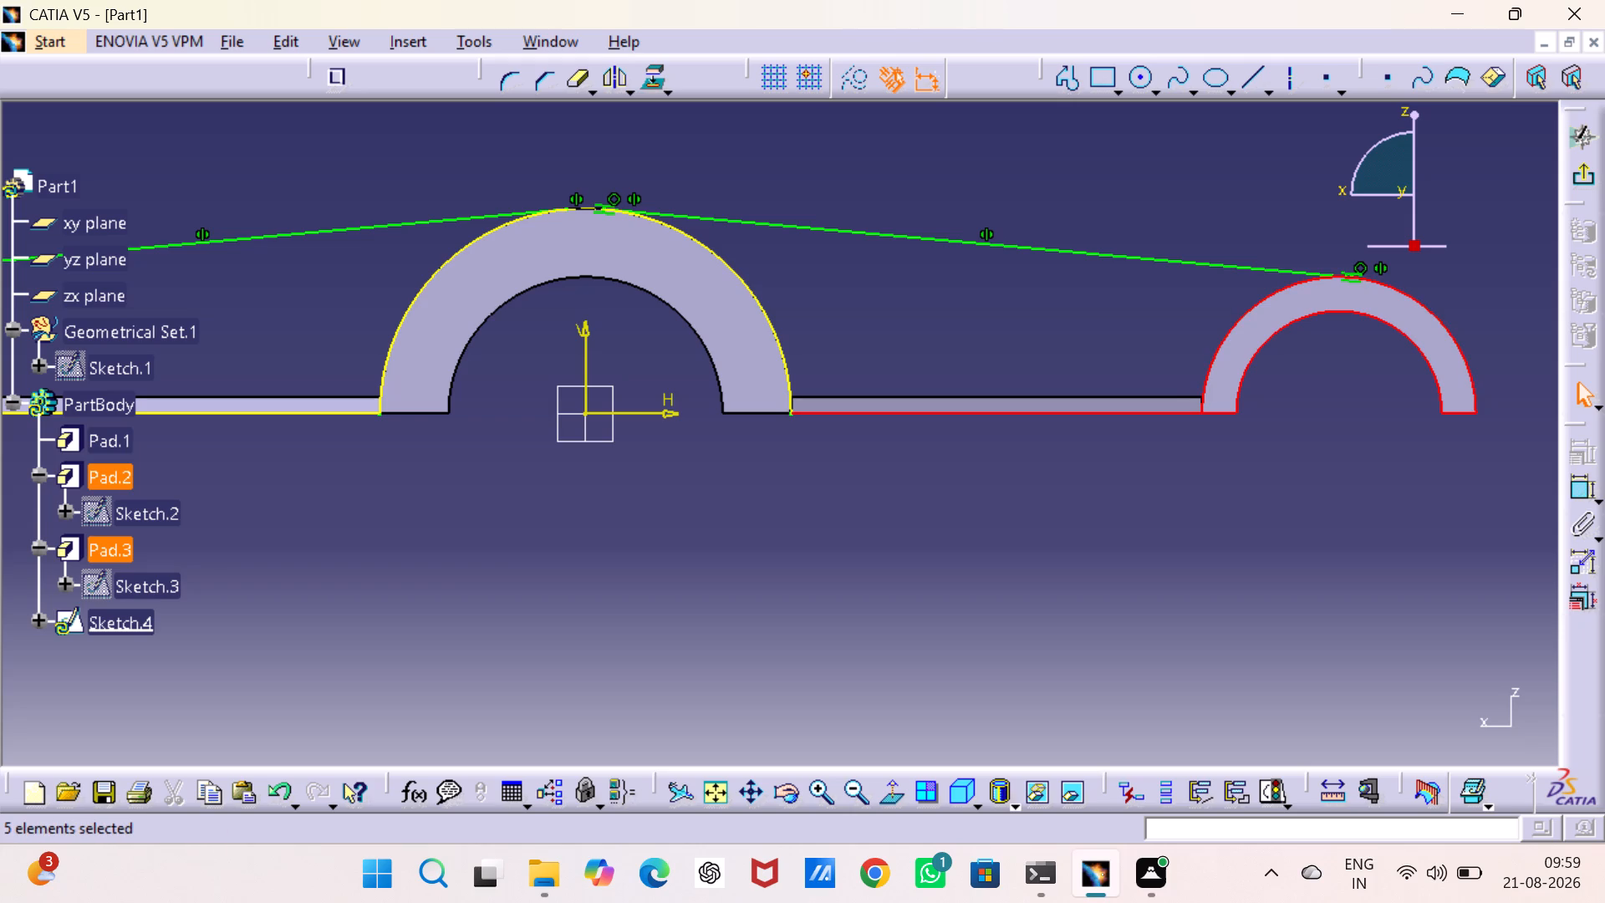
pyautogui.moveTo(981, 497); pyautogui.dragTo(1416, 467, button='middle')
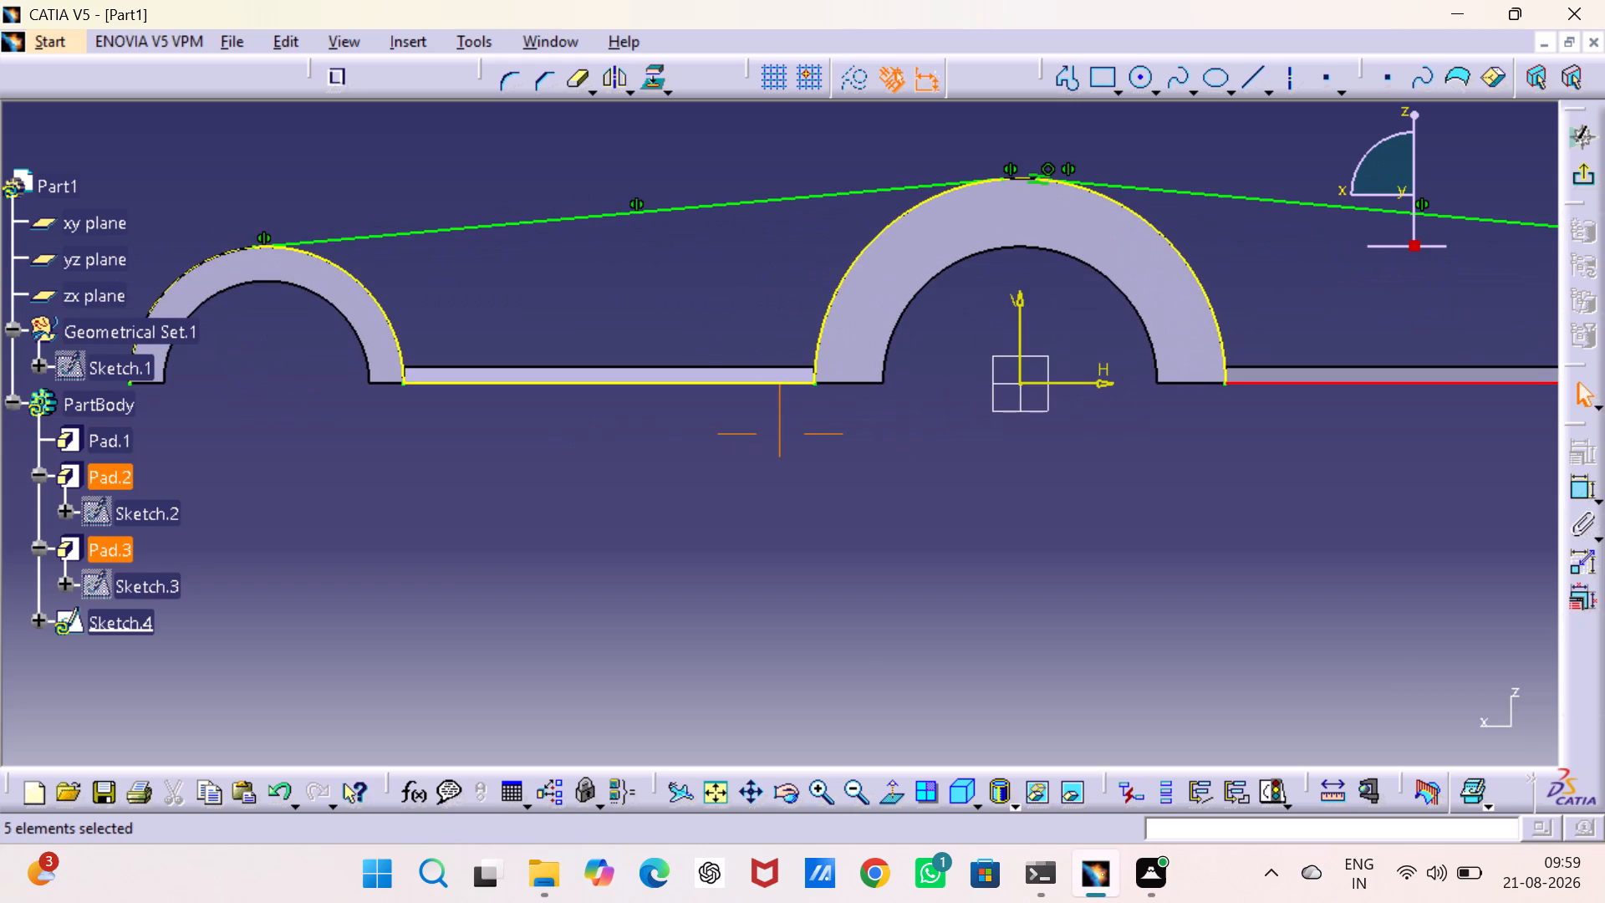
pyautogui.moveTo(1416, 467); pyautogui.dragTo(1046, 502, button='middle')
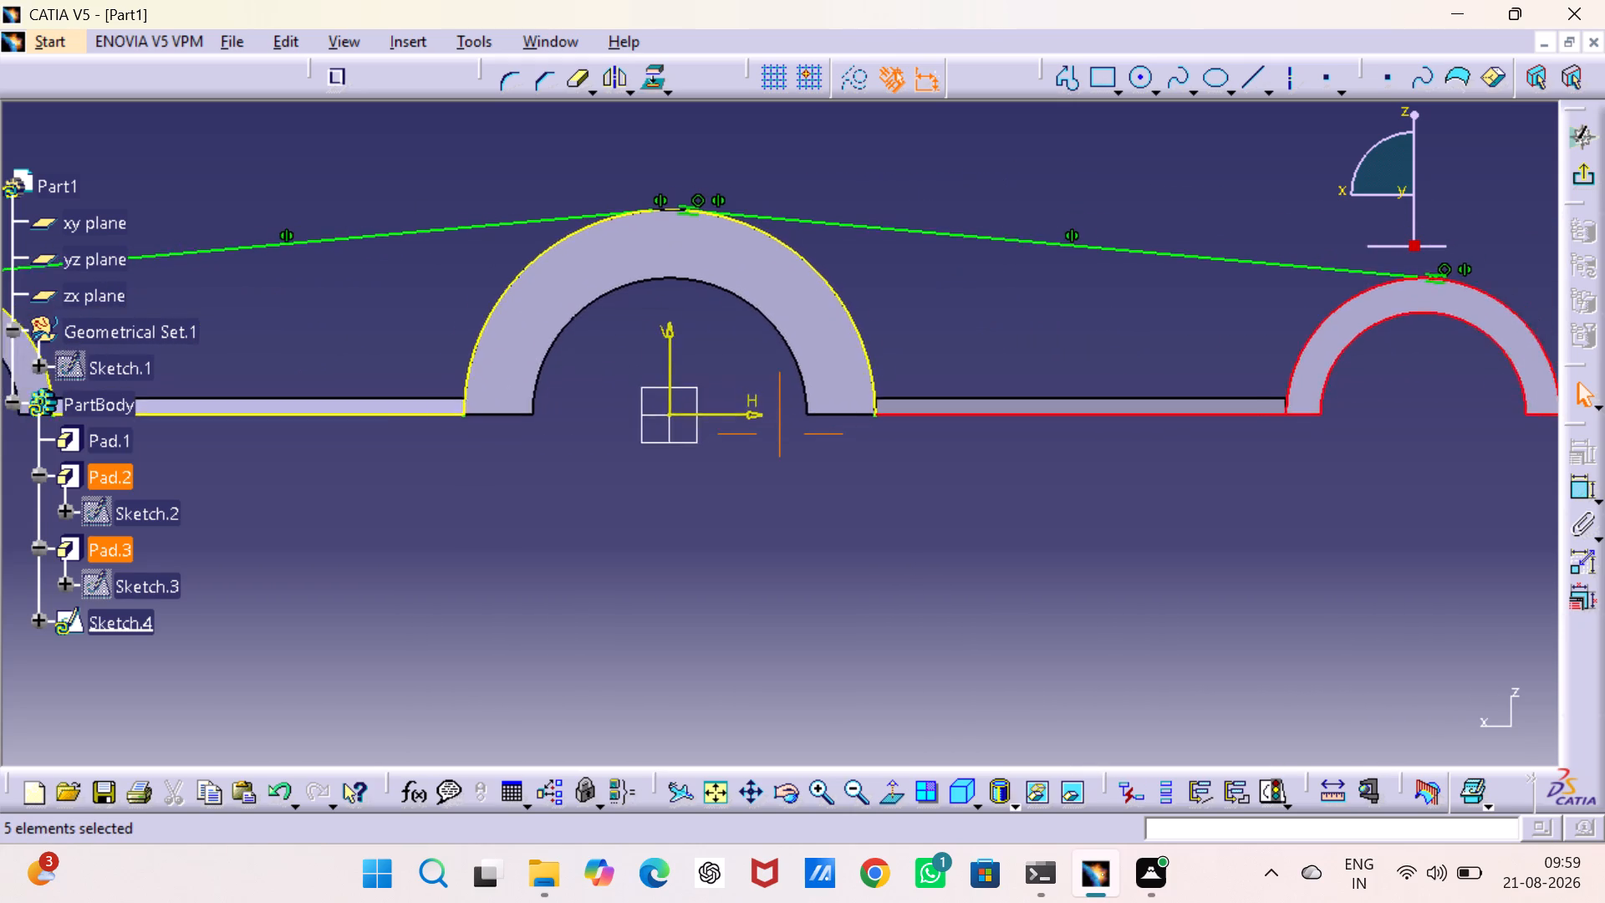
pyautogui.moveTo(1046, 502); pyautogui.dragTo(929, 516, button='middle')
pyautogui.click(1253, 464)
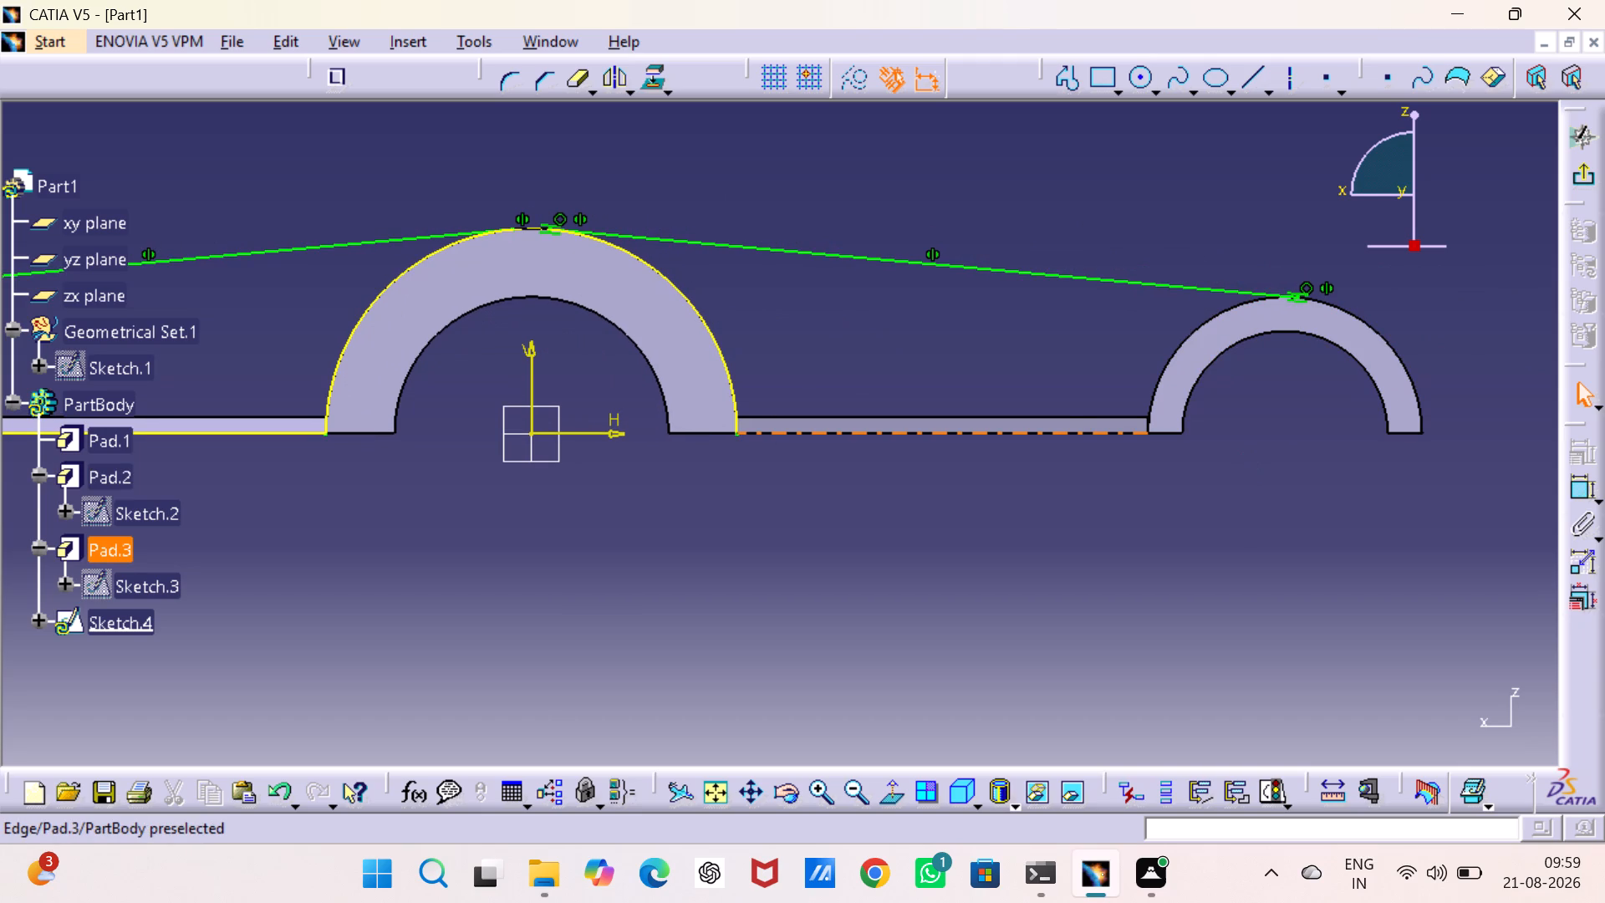
# Project the bottom edge of the positive-H plate and the outer arc of the positive-H small half-ring into the sketch.
pyautogui.click(1081, 427)
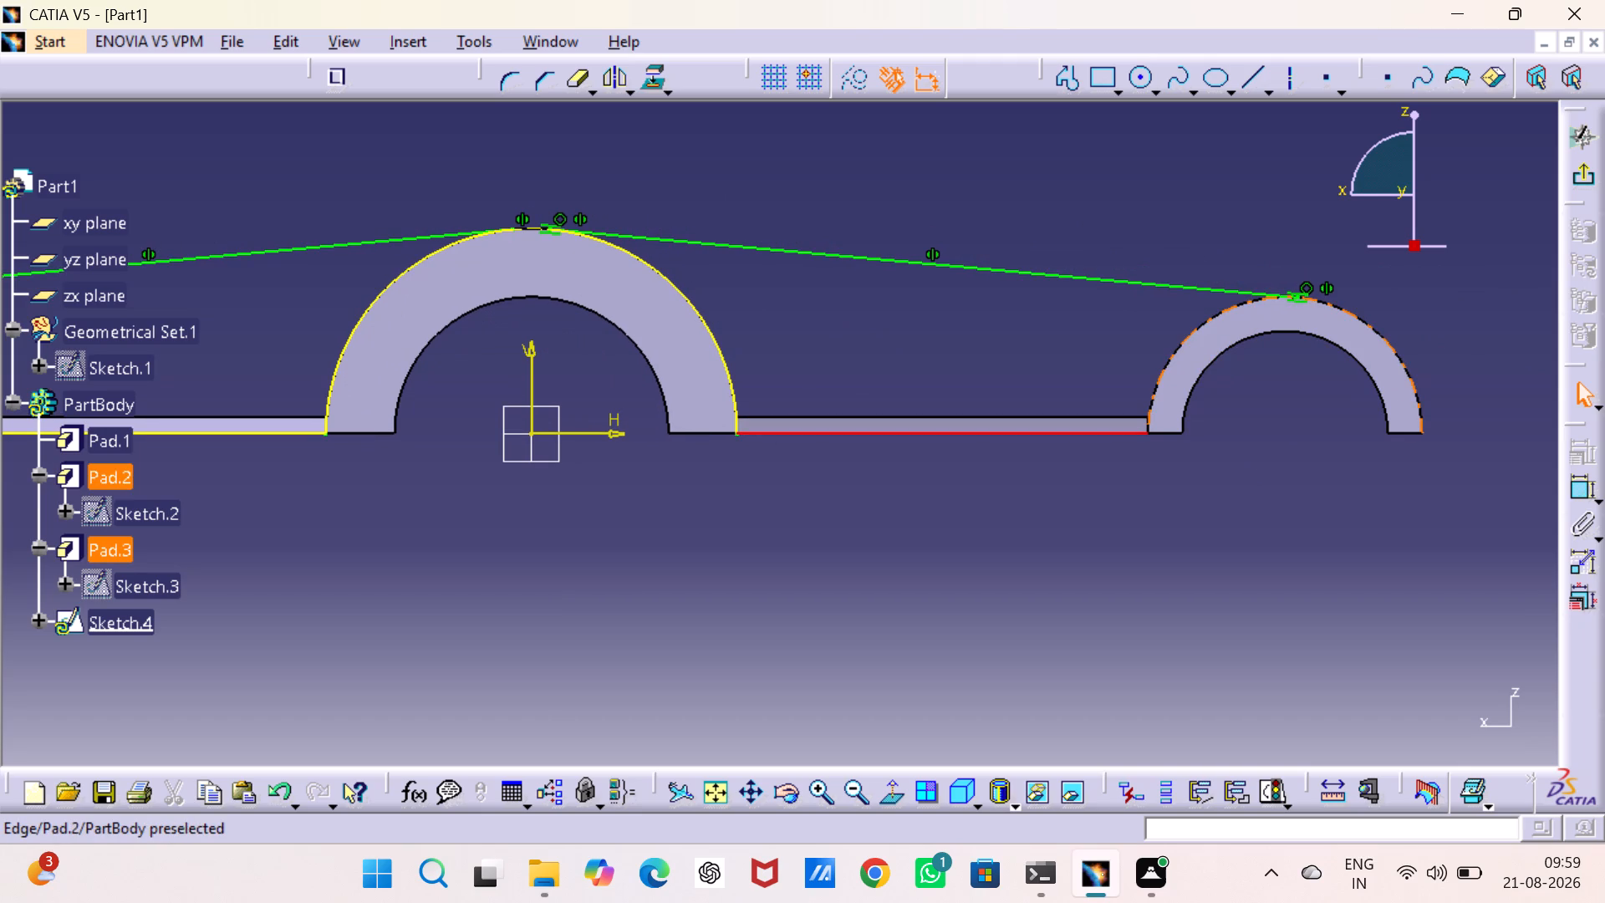
pyautogui.keyDown('ctrl'); pyautogui.click(1165, 380); pyautogui.keyUp('ctrl')
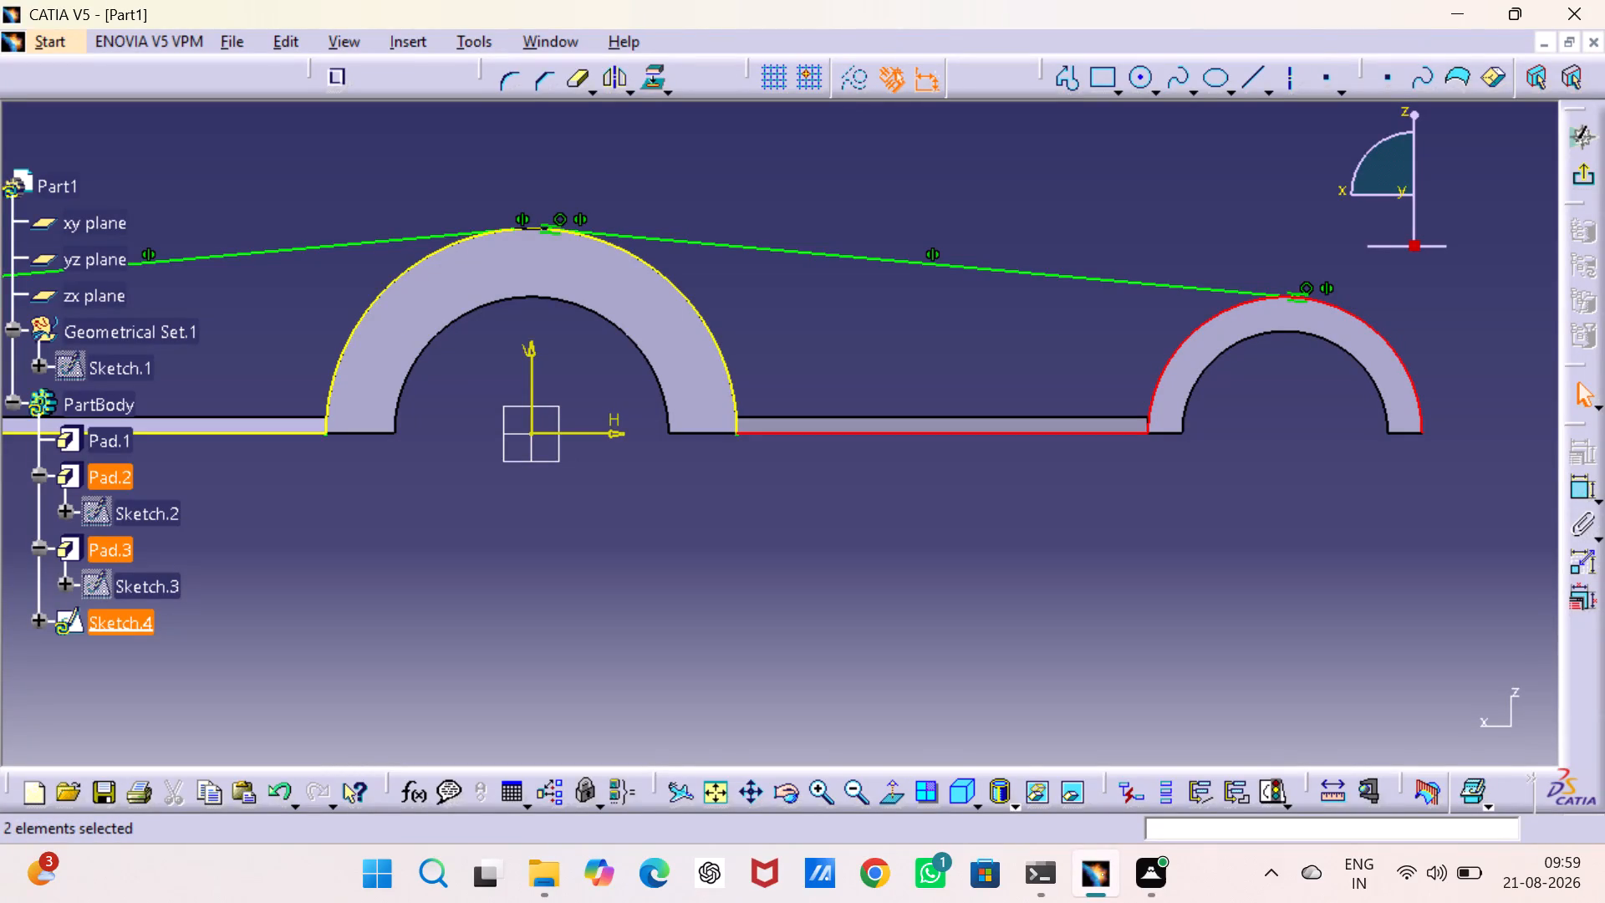
pyautogui.click(654, 70)
# Quick-trim the projected outer arc of the positive-H small half-ring on the side away from the plate.
pyautogui.click(571, 80)
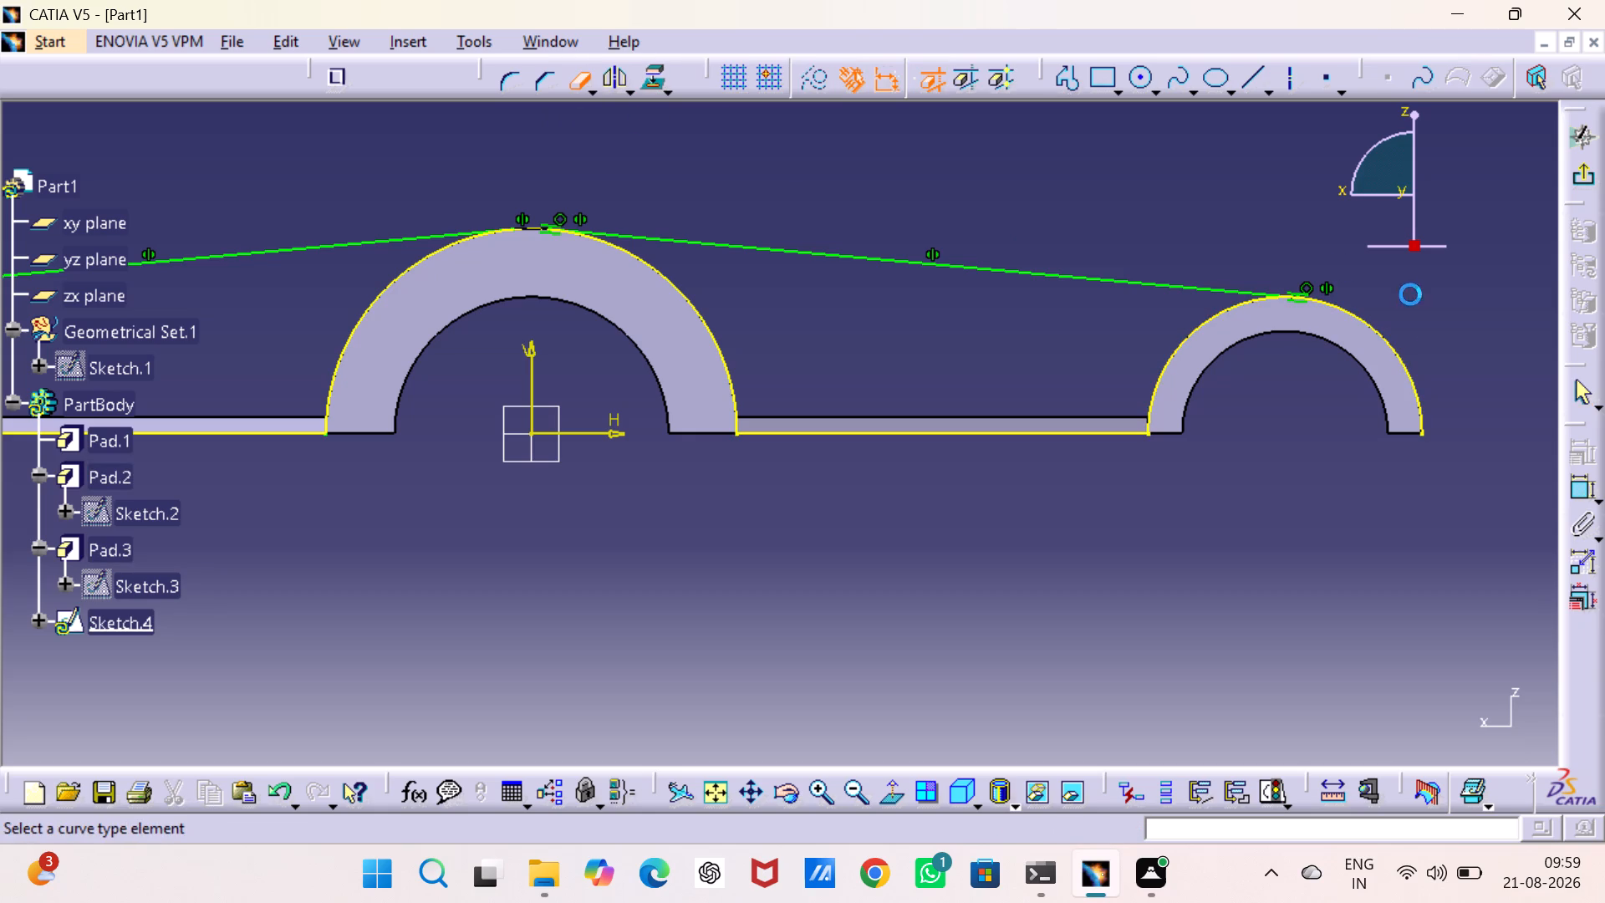
pyautogui.click(1407, 366)
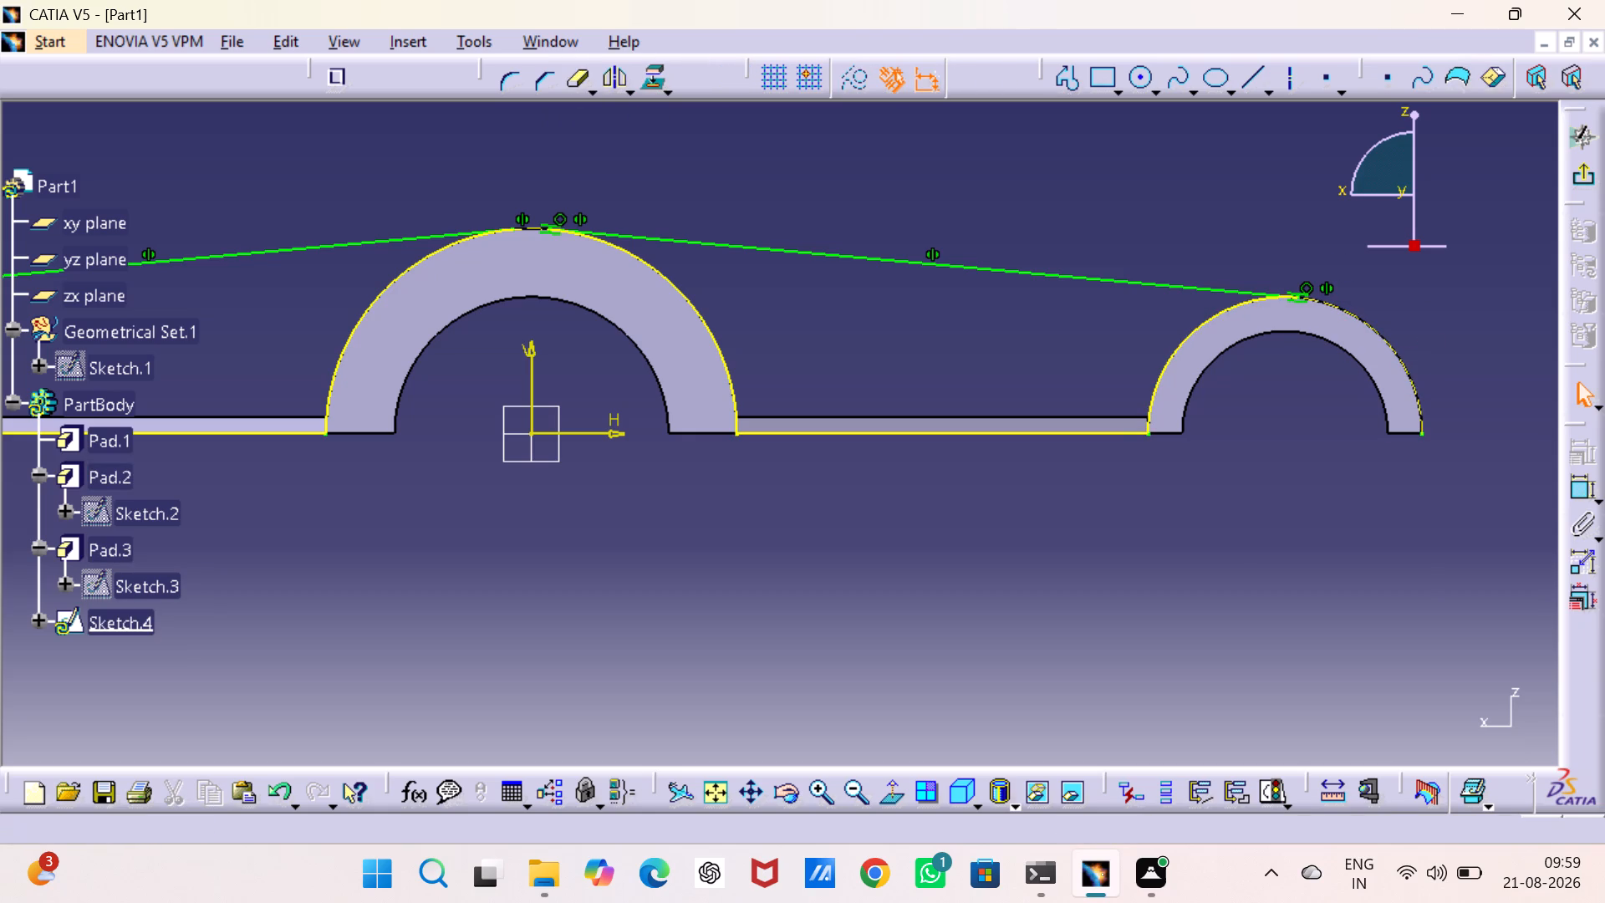
# Exit the rib profile sketch and return to the 3D part.
pyautogui.click(1588, 180)
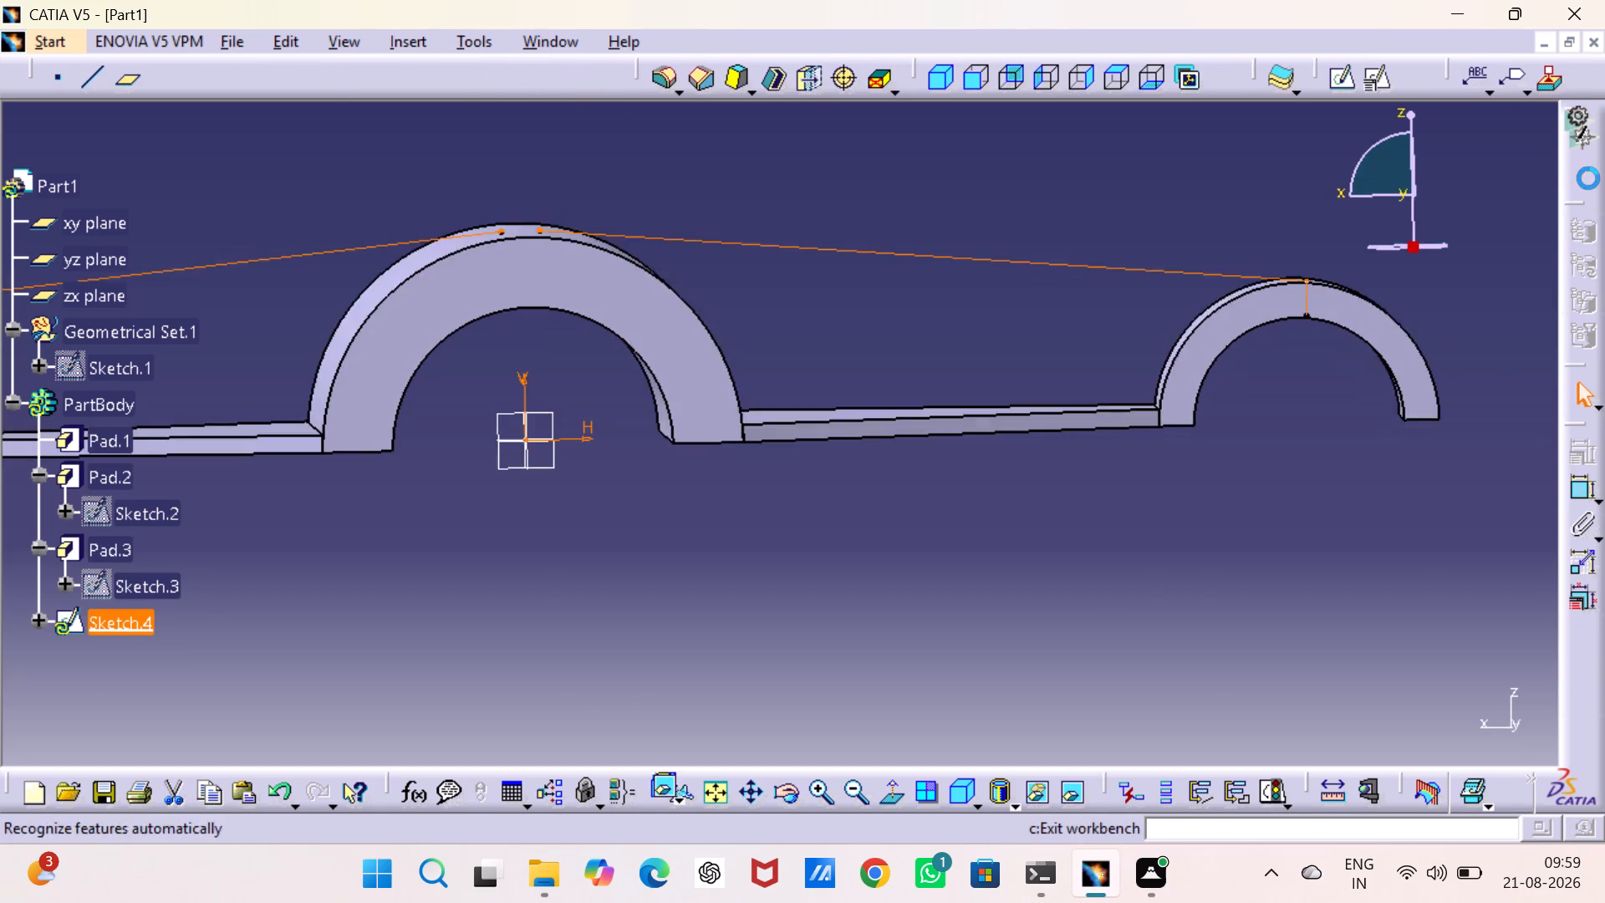
pyautogui.click(1306, 462)
pyautogui.moveTo(1293, 455); pyautogui.dragTo(1406, 346, button='middle')
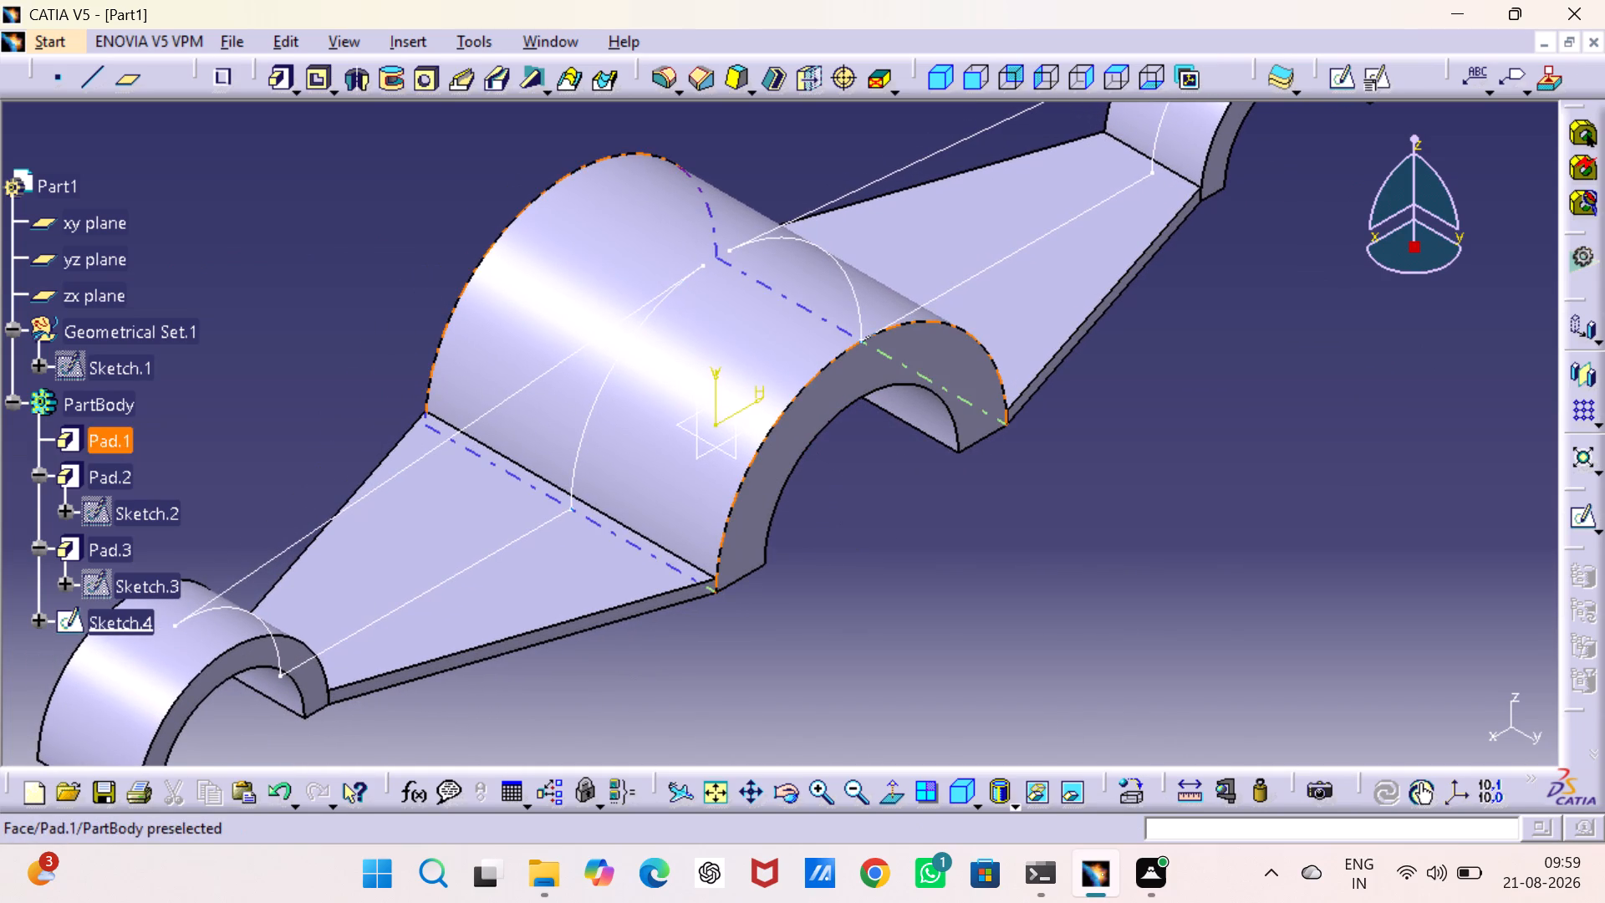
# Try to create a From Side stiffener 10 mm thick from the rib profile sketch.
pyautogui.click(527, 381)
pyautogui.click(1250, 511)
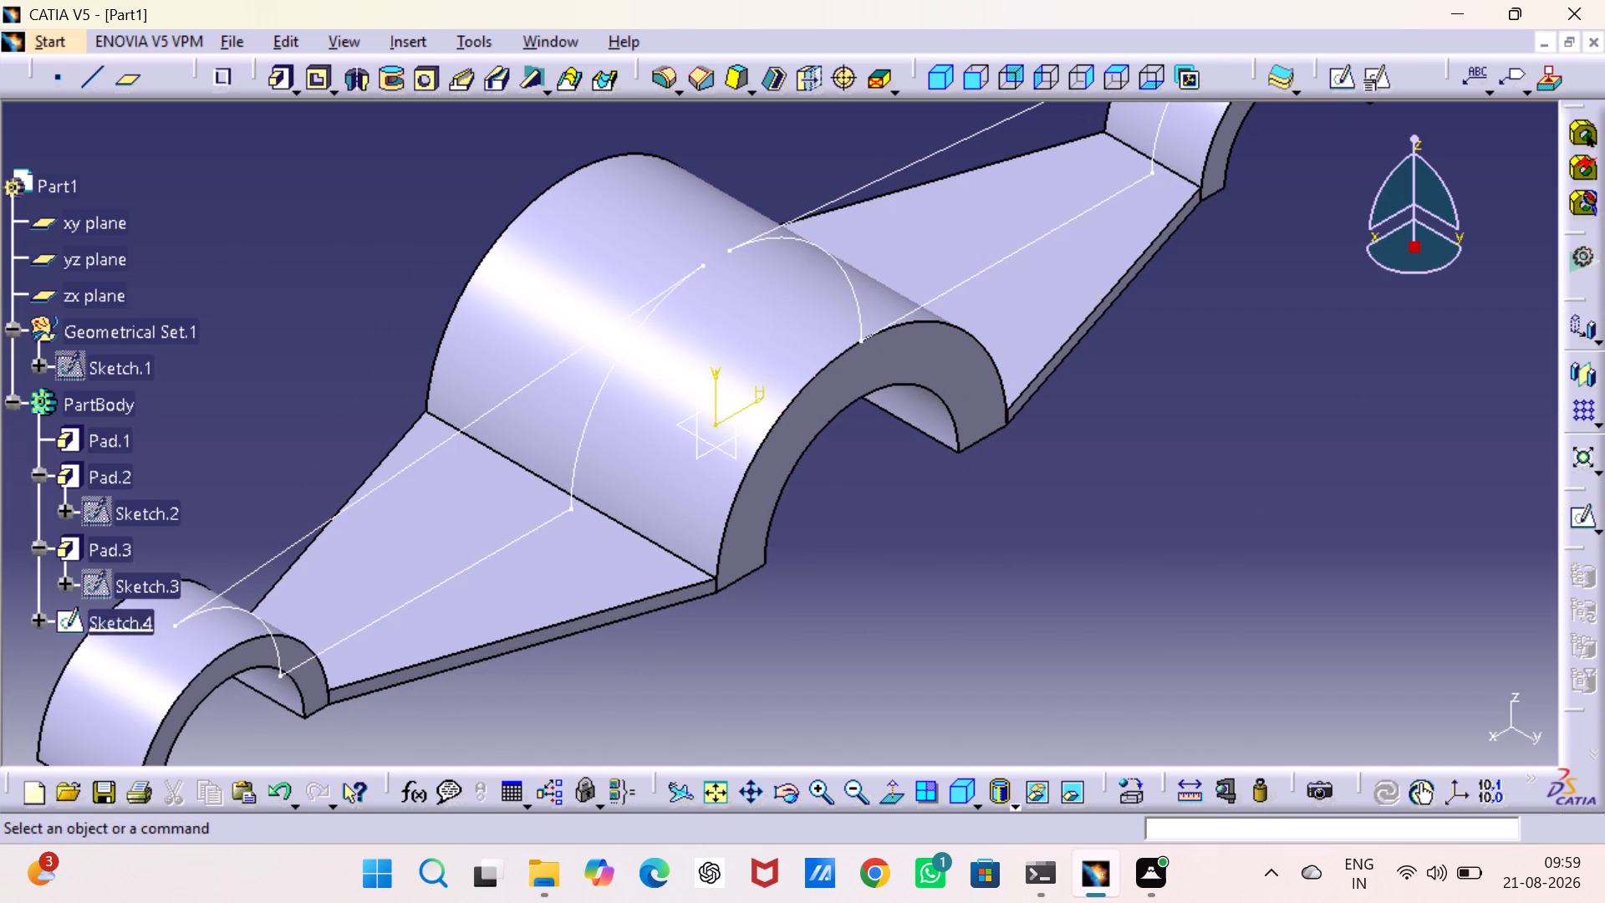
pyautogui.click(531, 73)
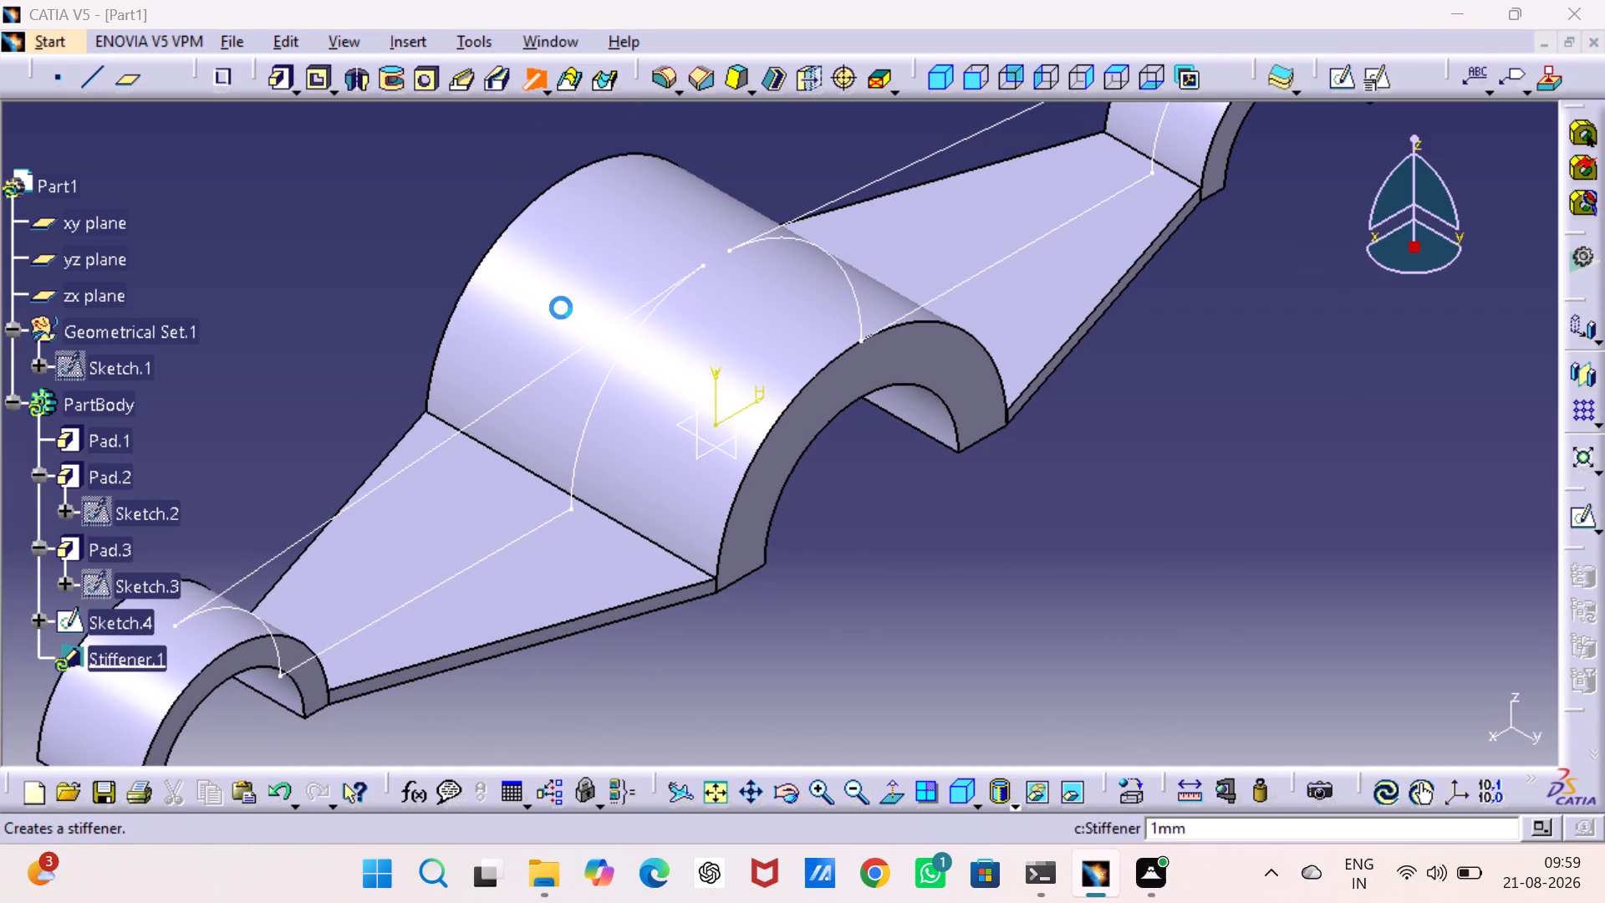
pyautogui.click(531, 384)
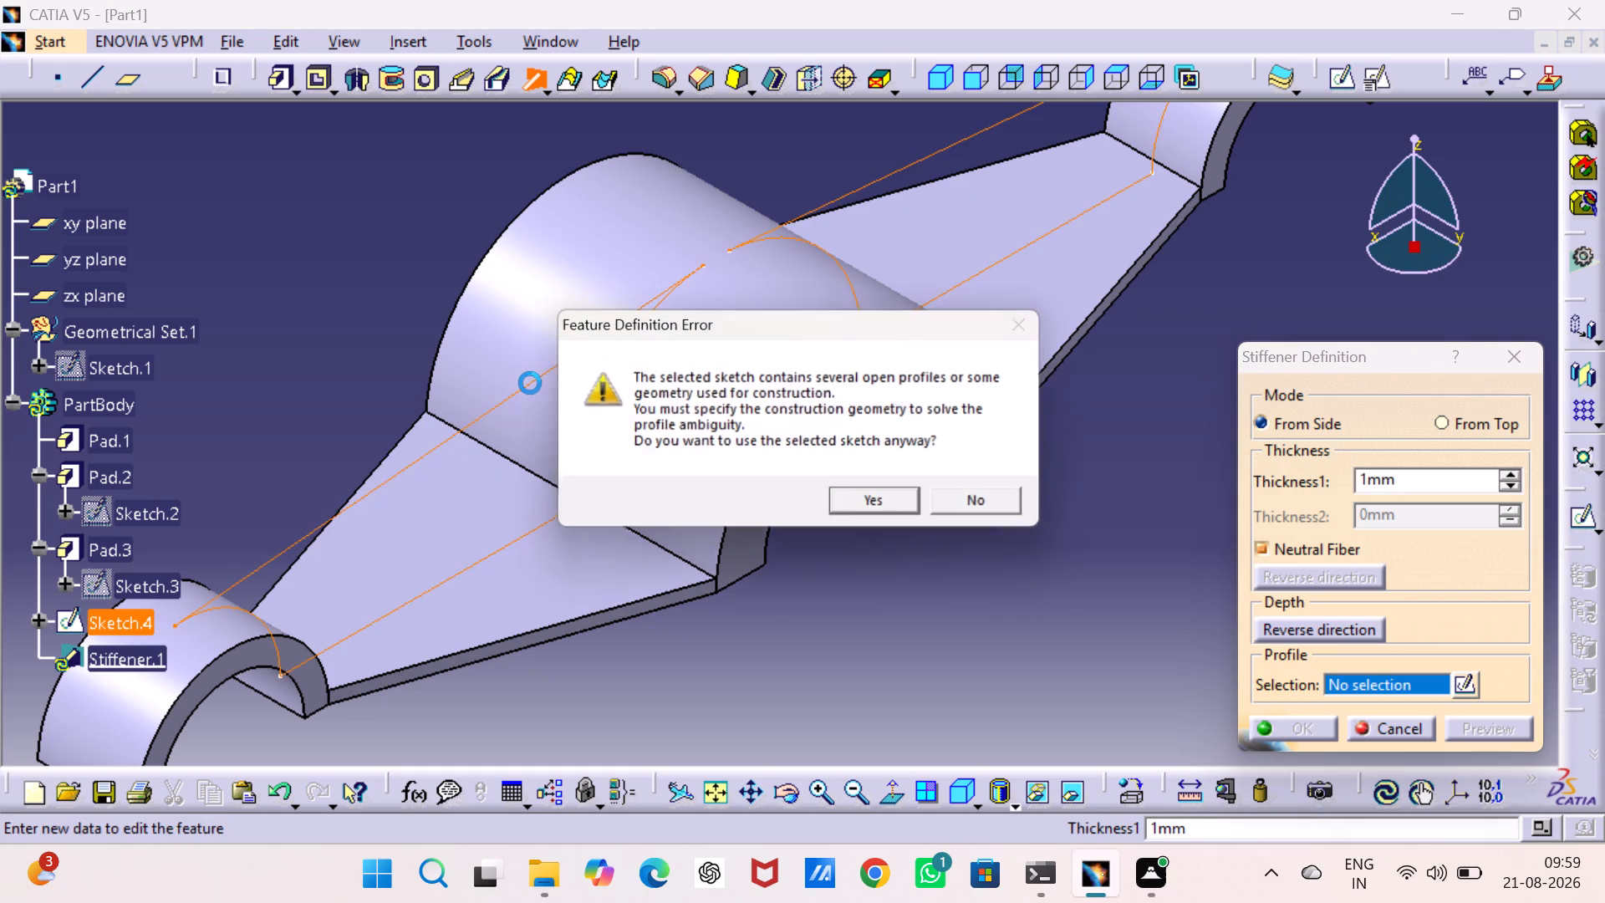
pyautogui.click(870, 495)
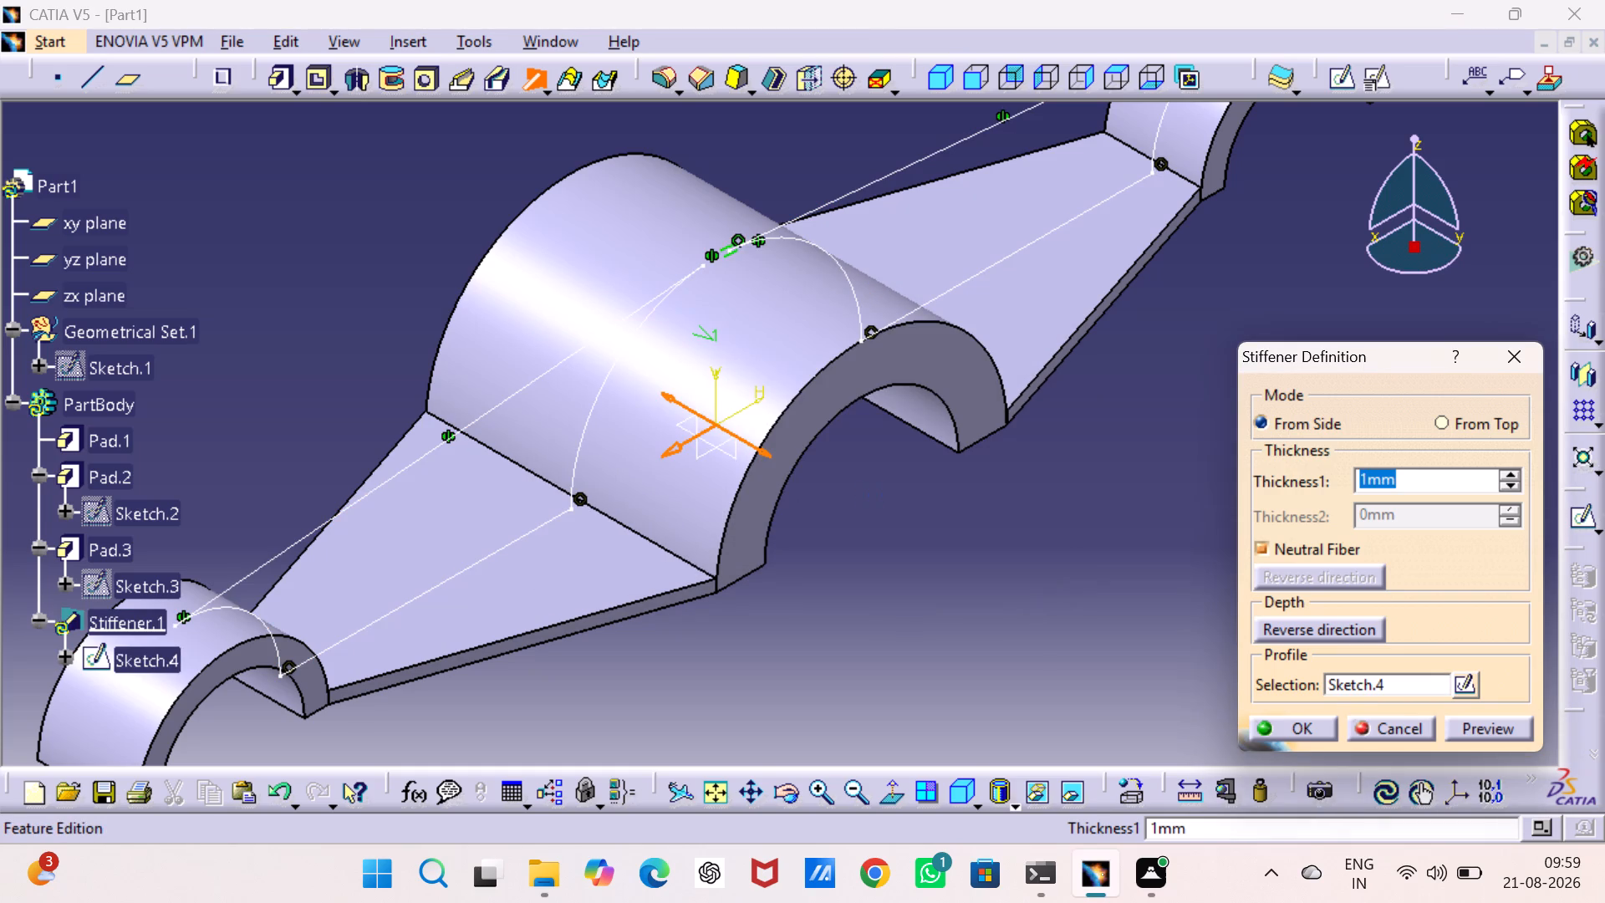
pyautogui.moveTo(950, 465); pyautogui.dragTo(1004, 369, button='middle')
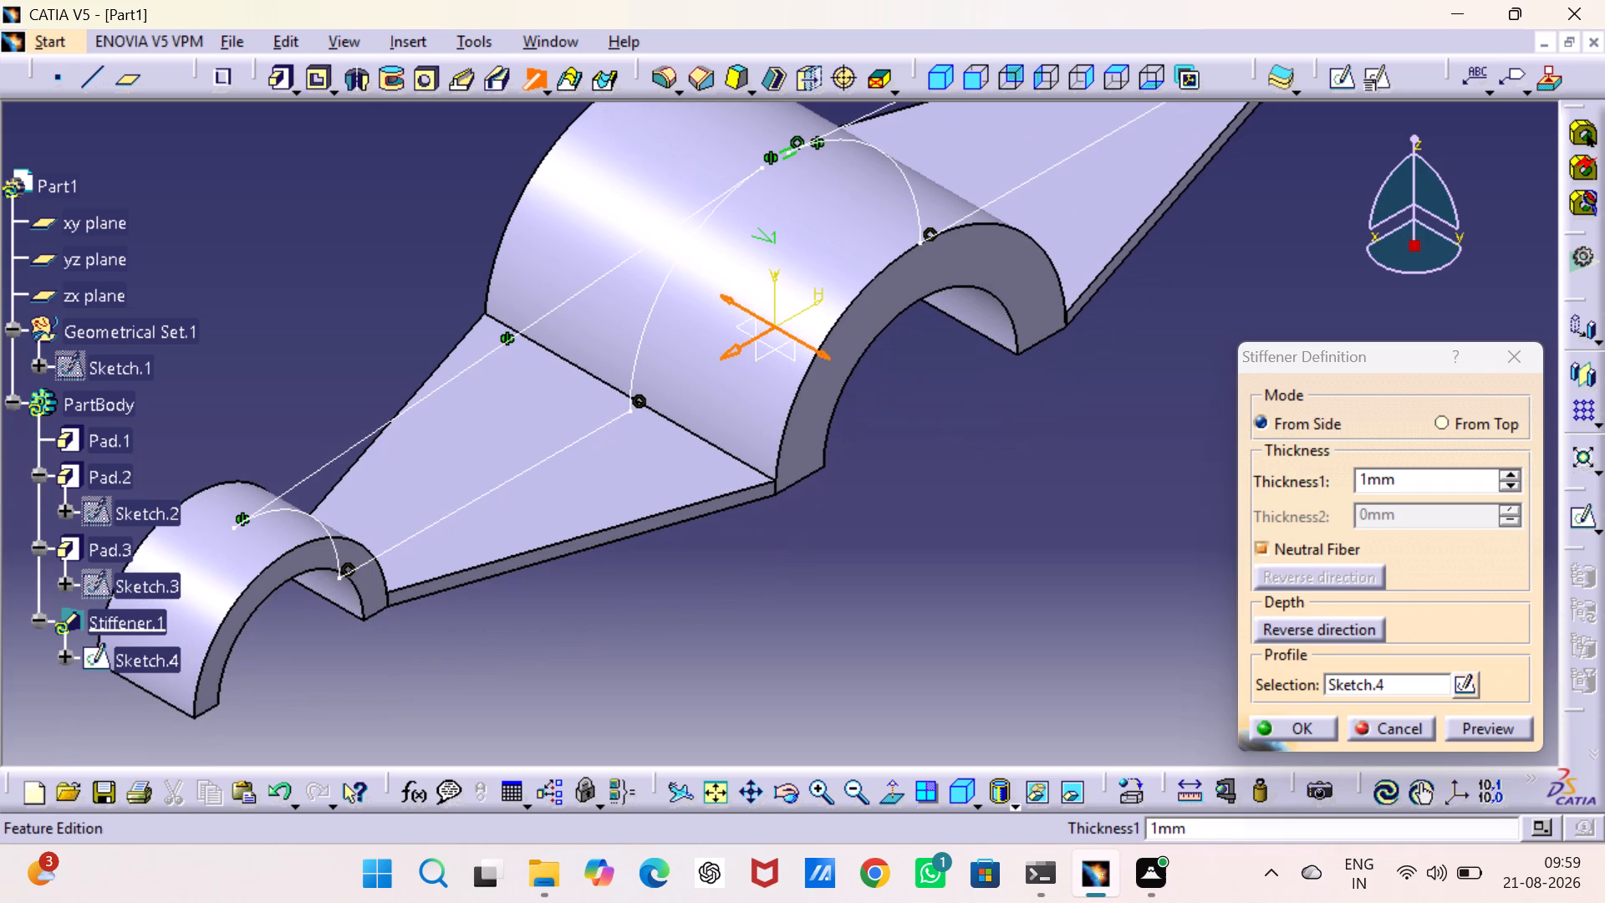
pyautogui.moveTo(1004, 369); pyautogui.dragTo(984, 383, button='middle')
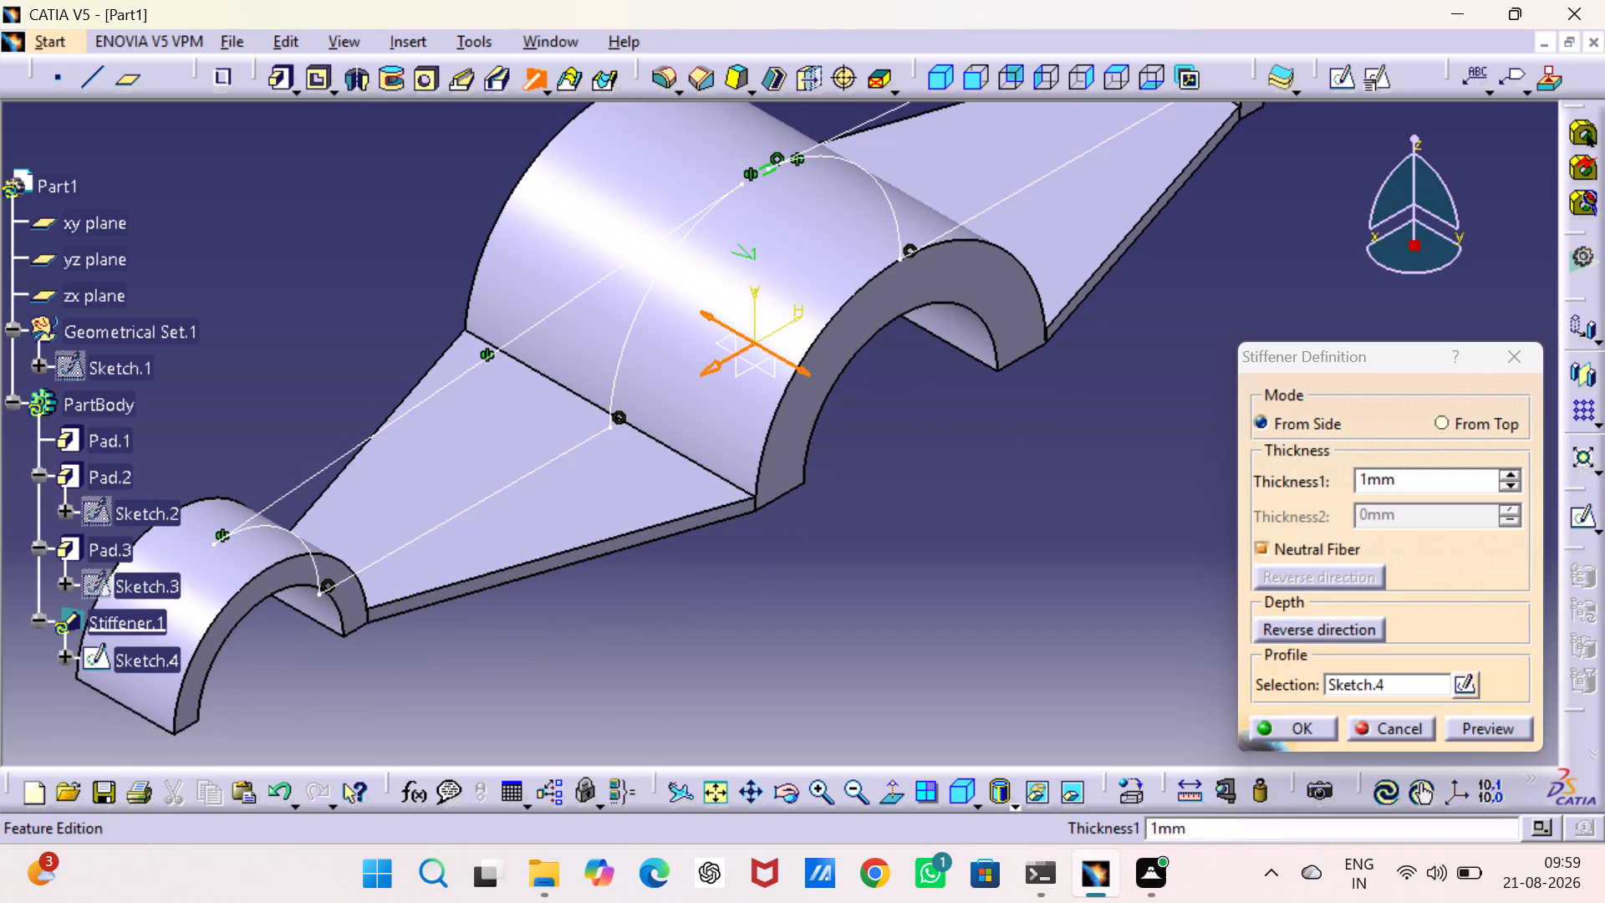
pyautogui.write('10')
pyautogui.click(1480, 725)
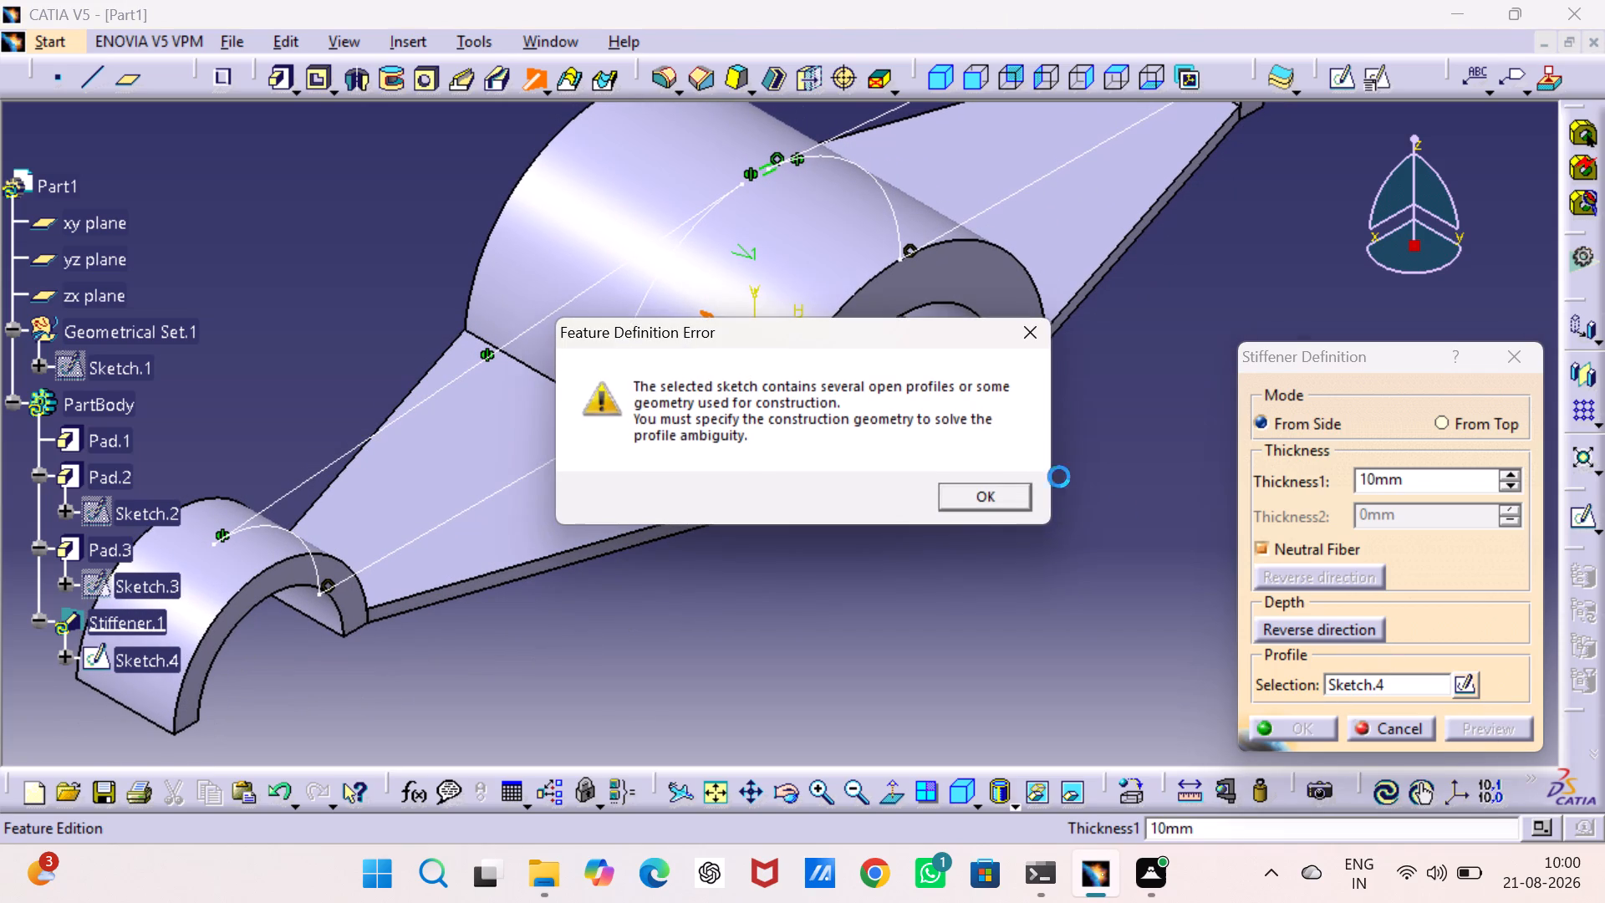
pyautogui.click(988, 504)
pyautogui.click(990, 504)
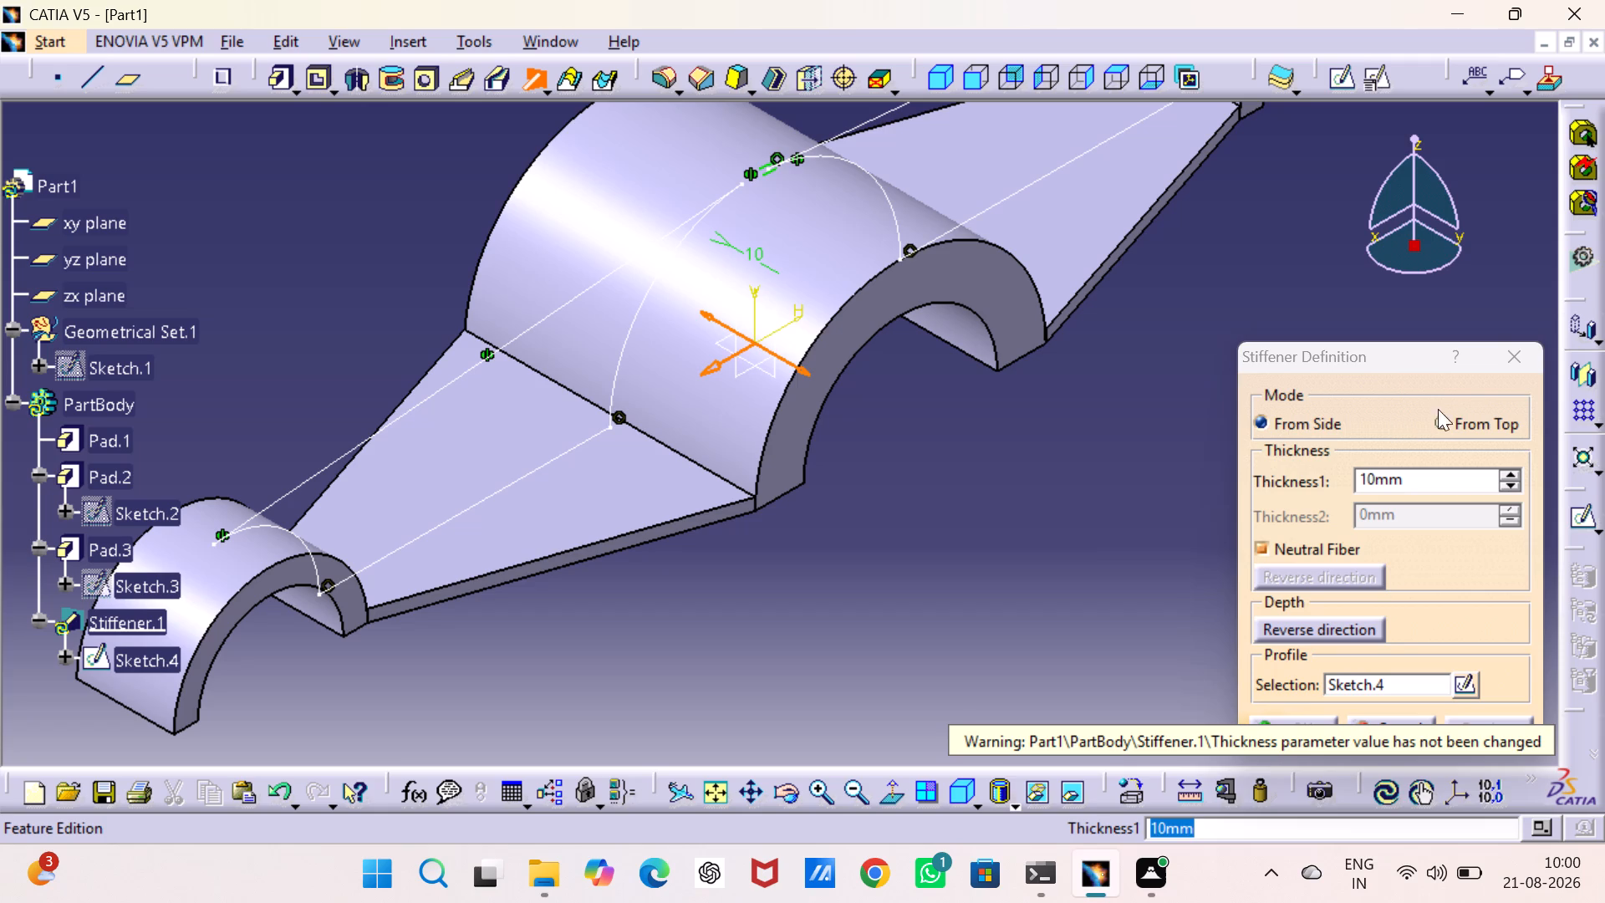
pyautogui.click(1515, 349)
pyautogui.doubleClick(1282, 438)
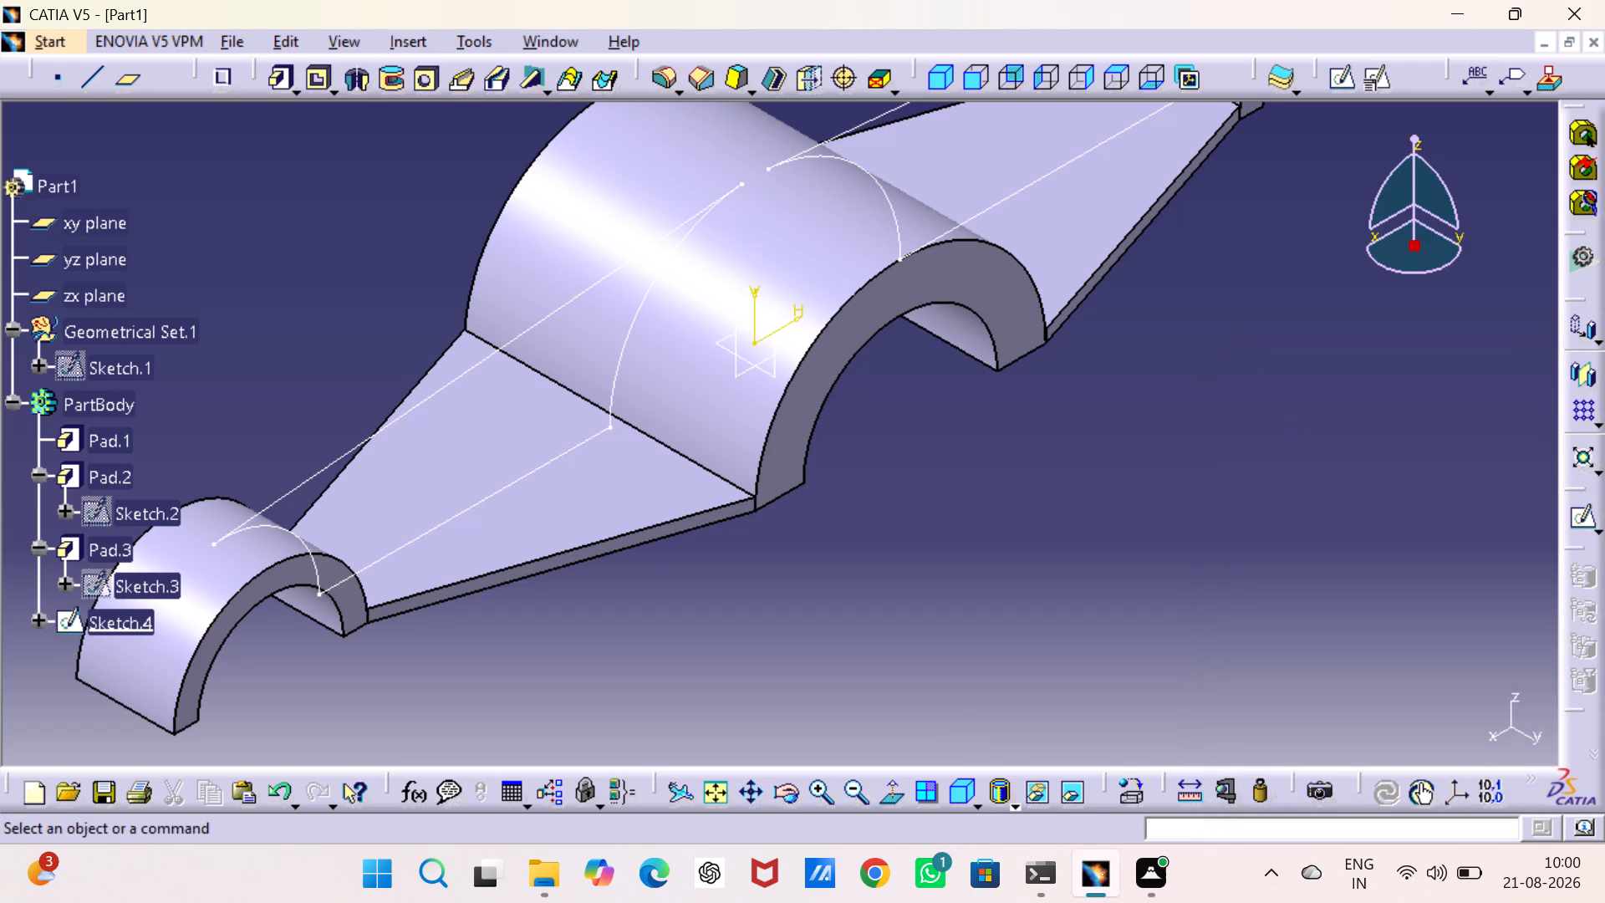
# Pad the rib profile sketch with a length of 5 mm and mirrored extent.
pyautogui.moveTo(1281, 440); pyautogui.dragTo(1101, 674, button='middle')
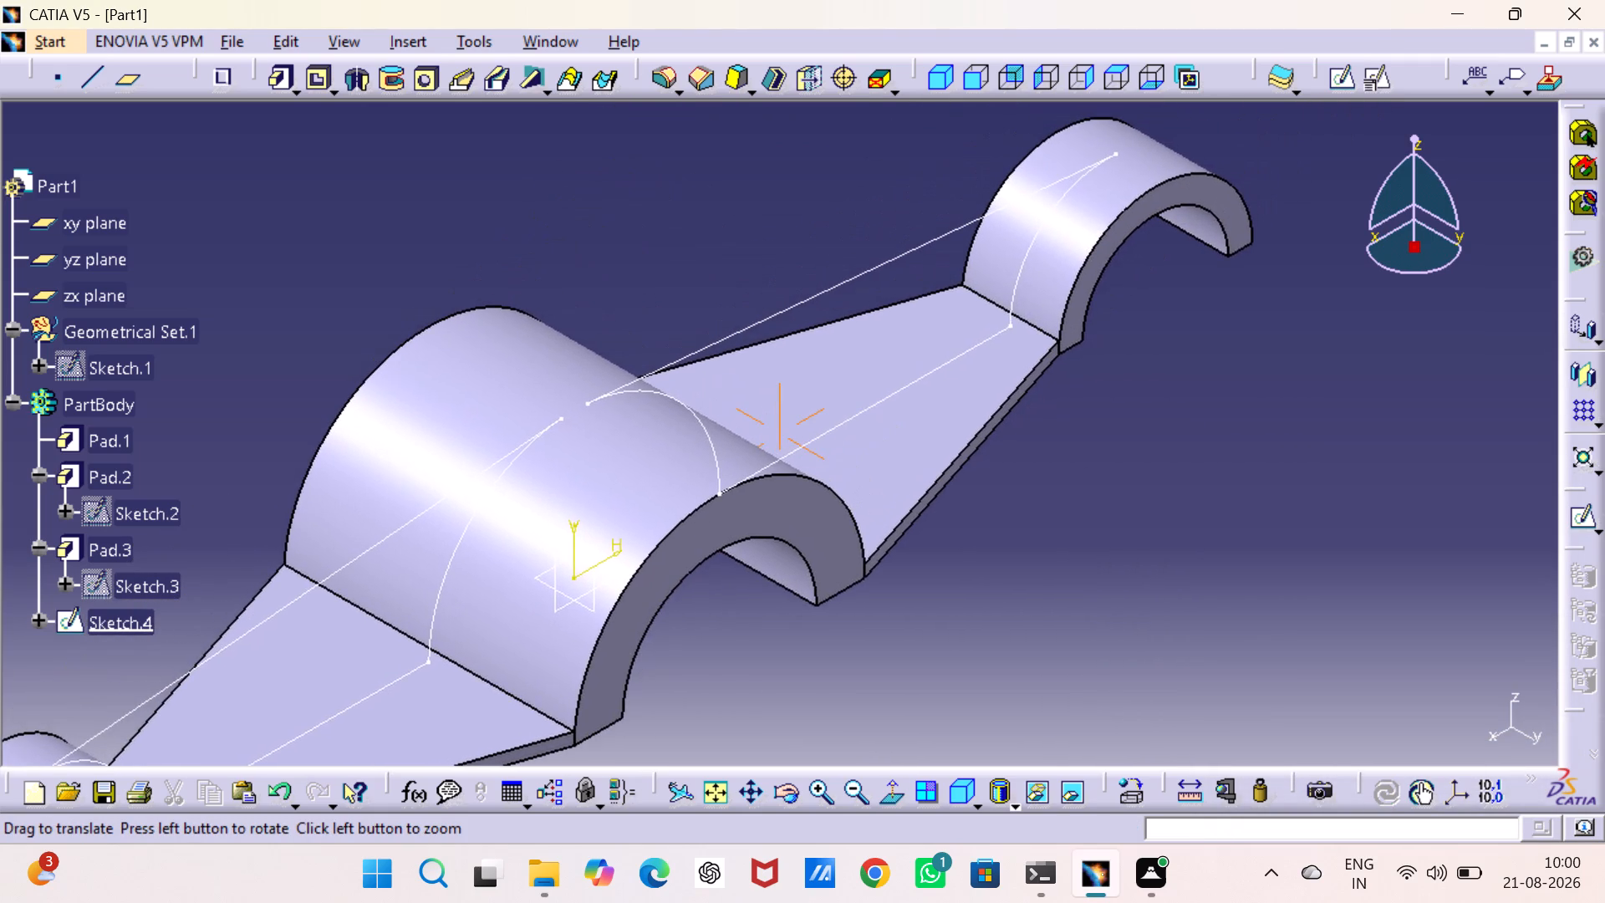
pyautogui.moveTo(1101, 674); pyautogui.dragTo(1295, 521, button='middle')
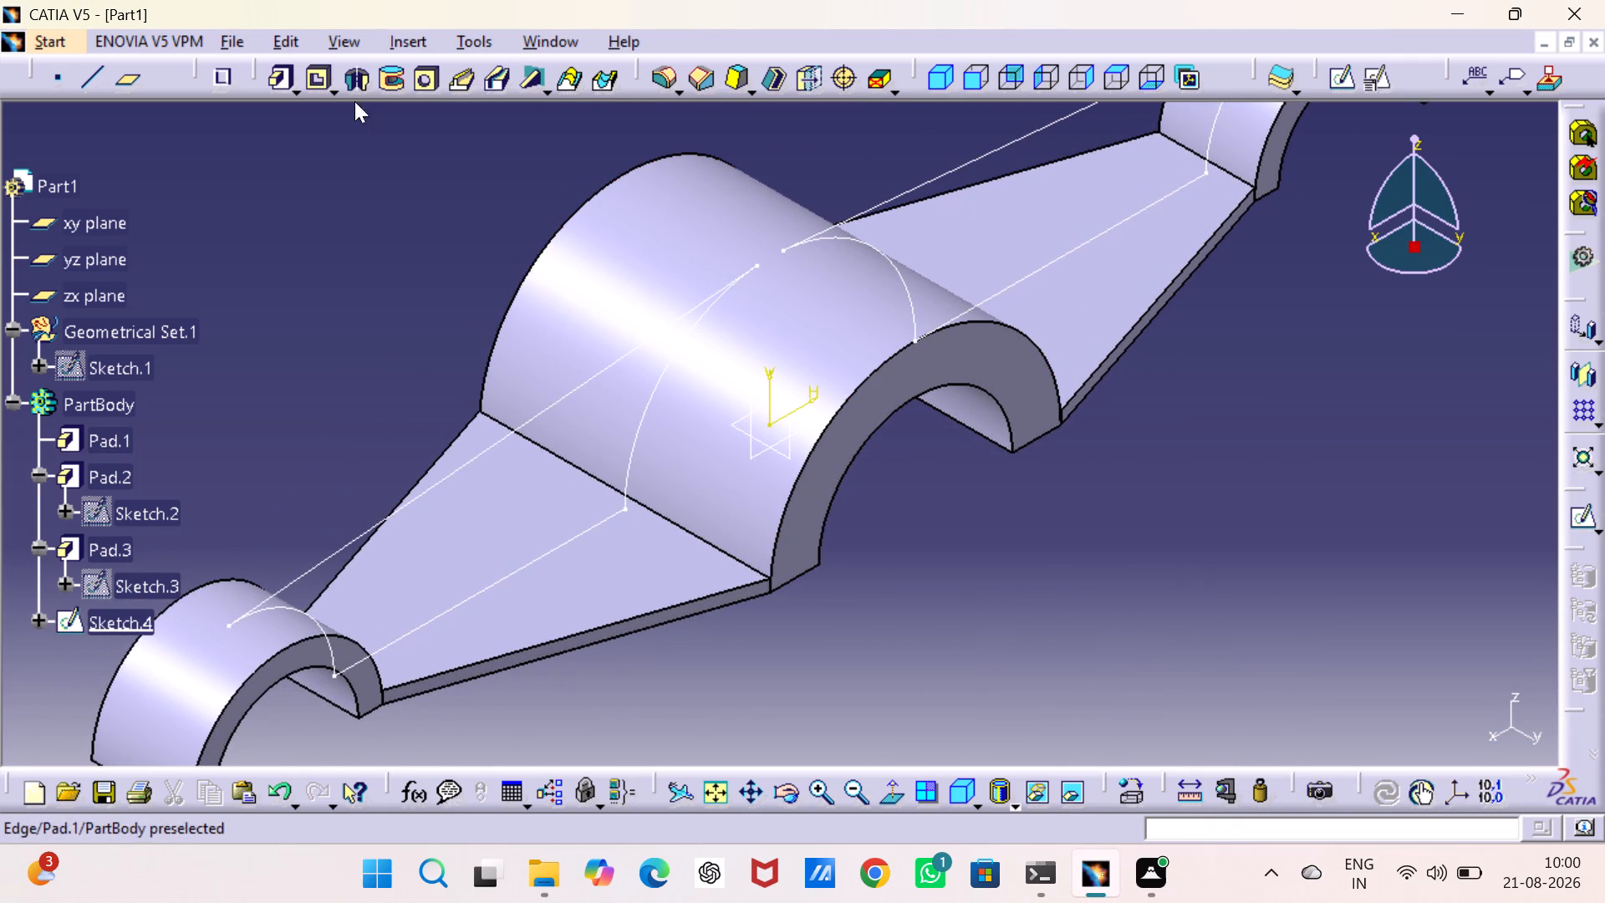
pyautogui.click(275, 77)
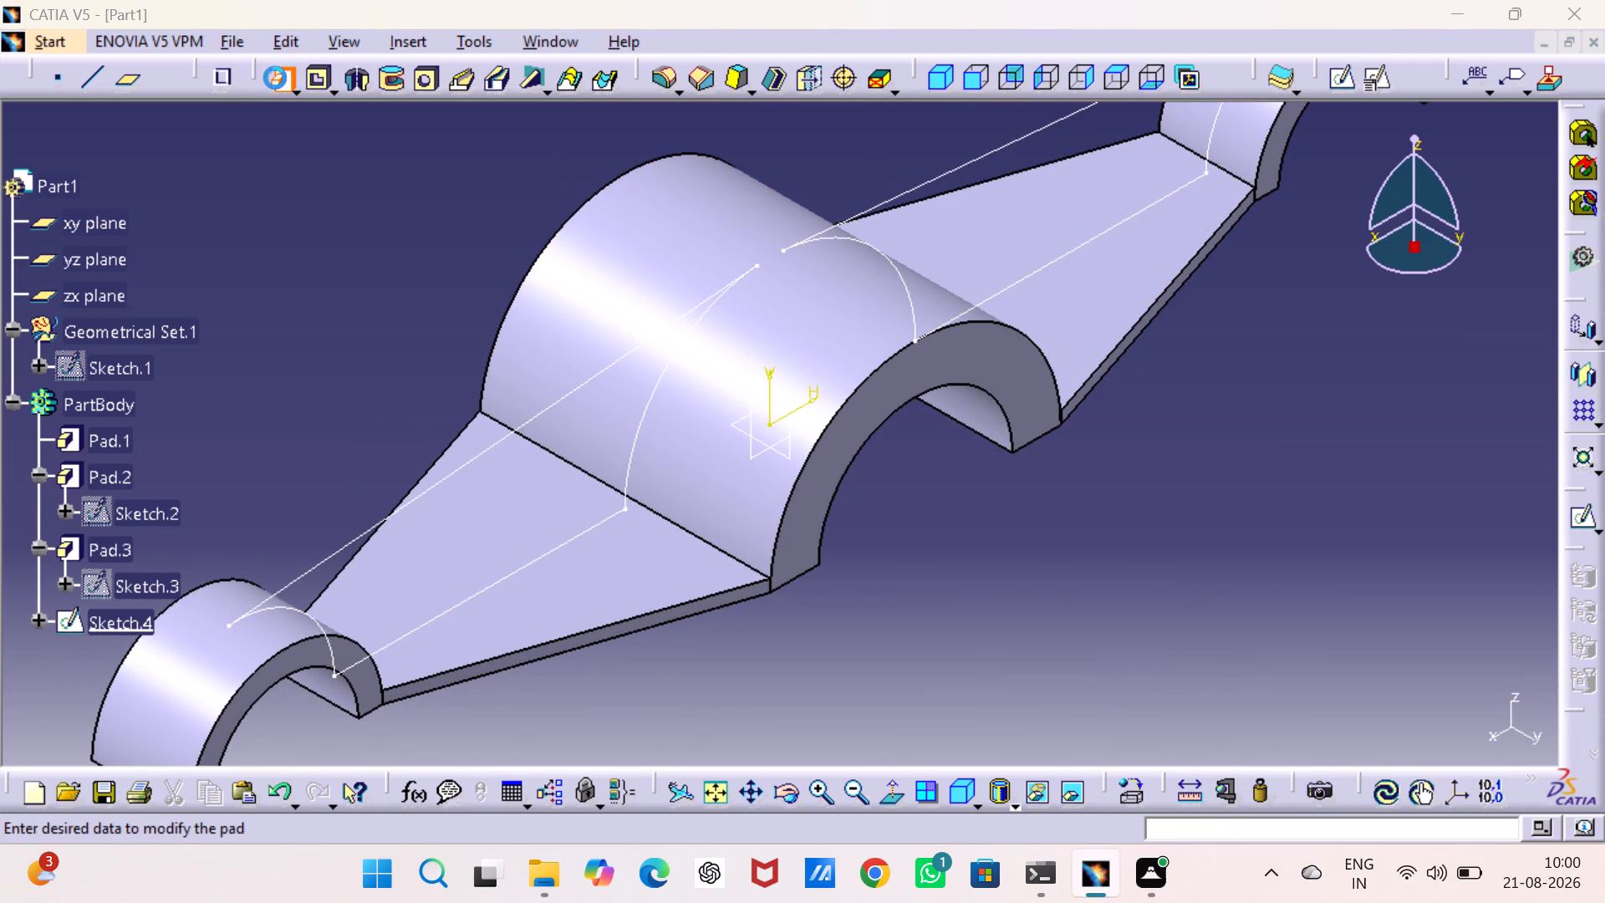
pyautogui.click(596, 376)
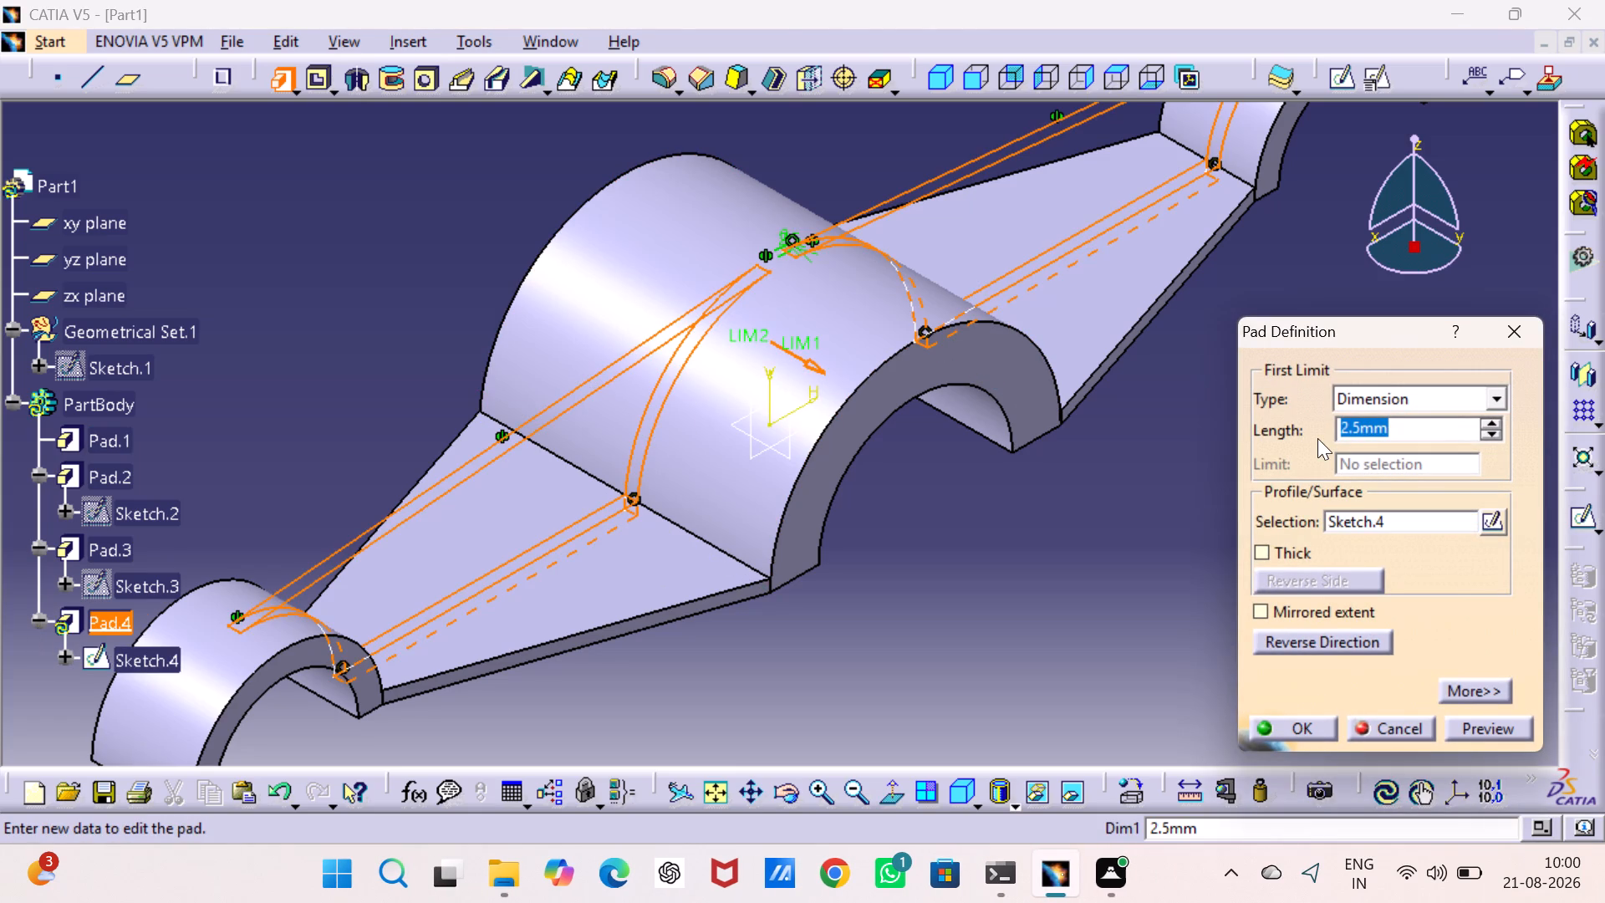
pyautogui.click(1261, 608)
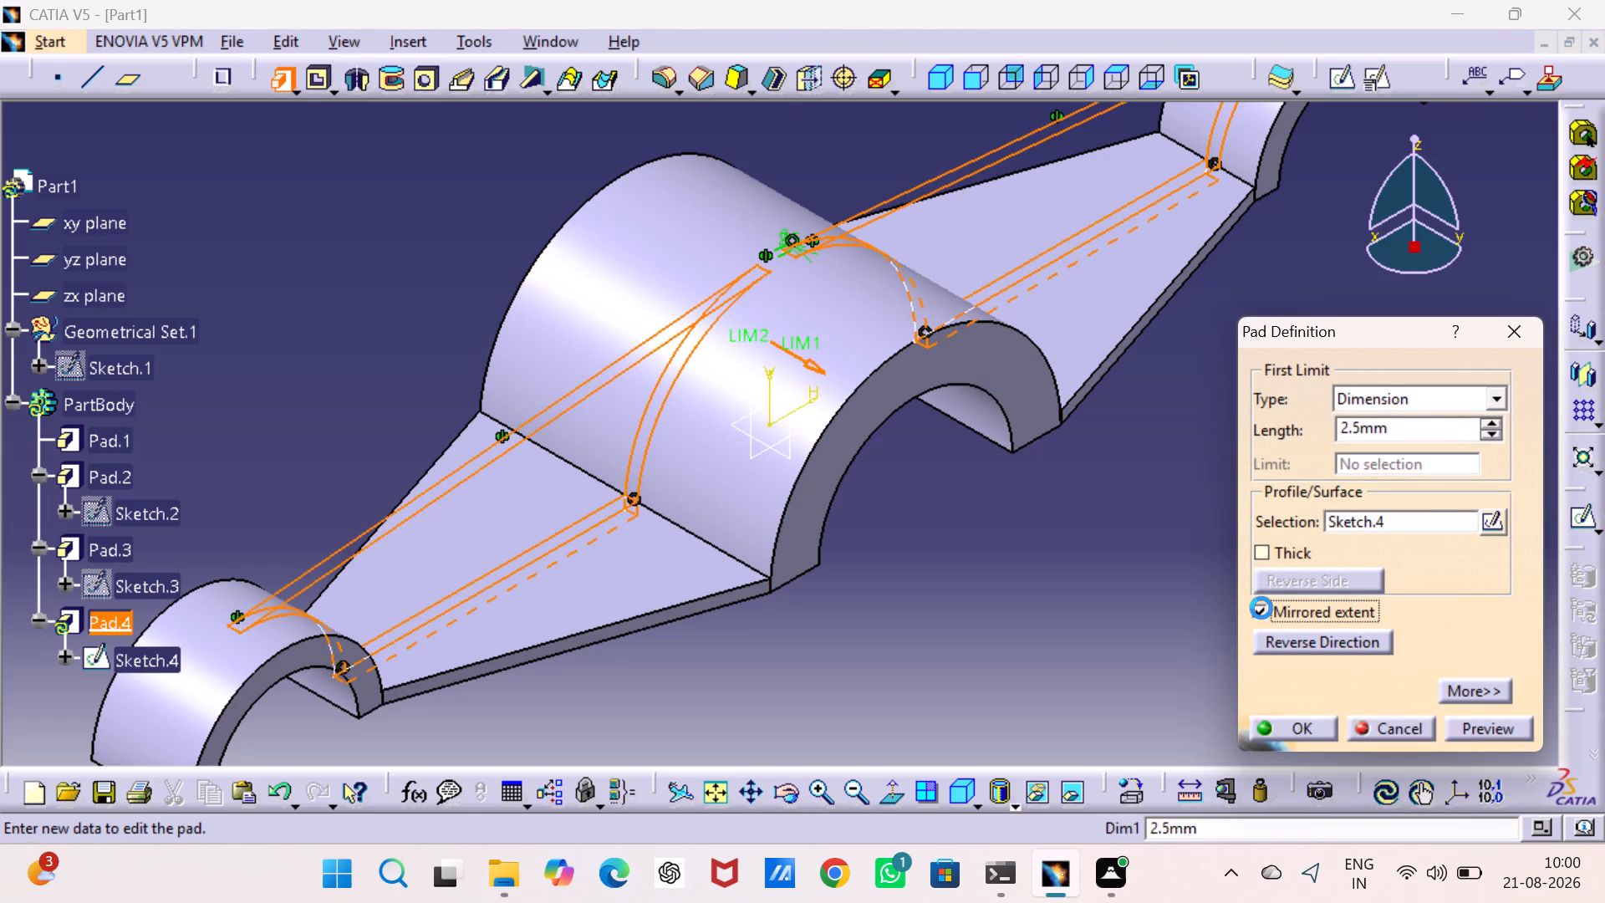
pyautogui.doubleClick(1399, 431)
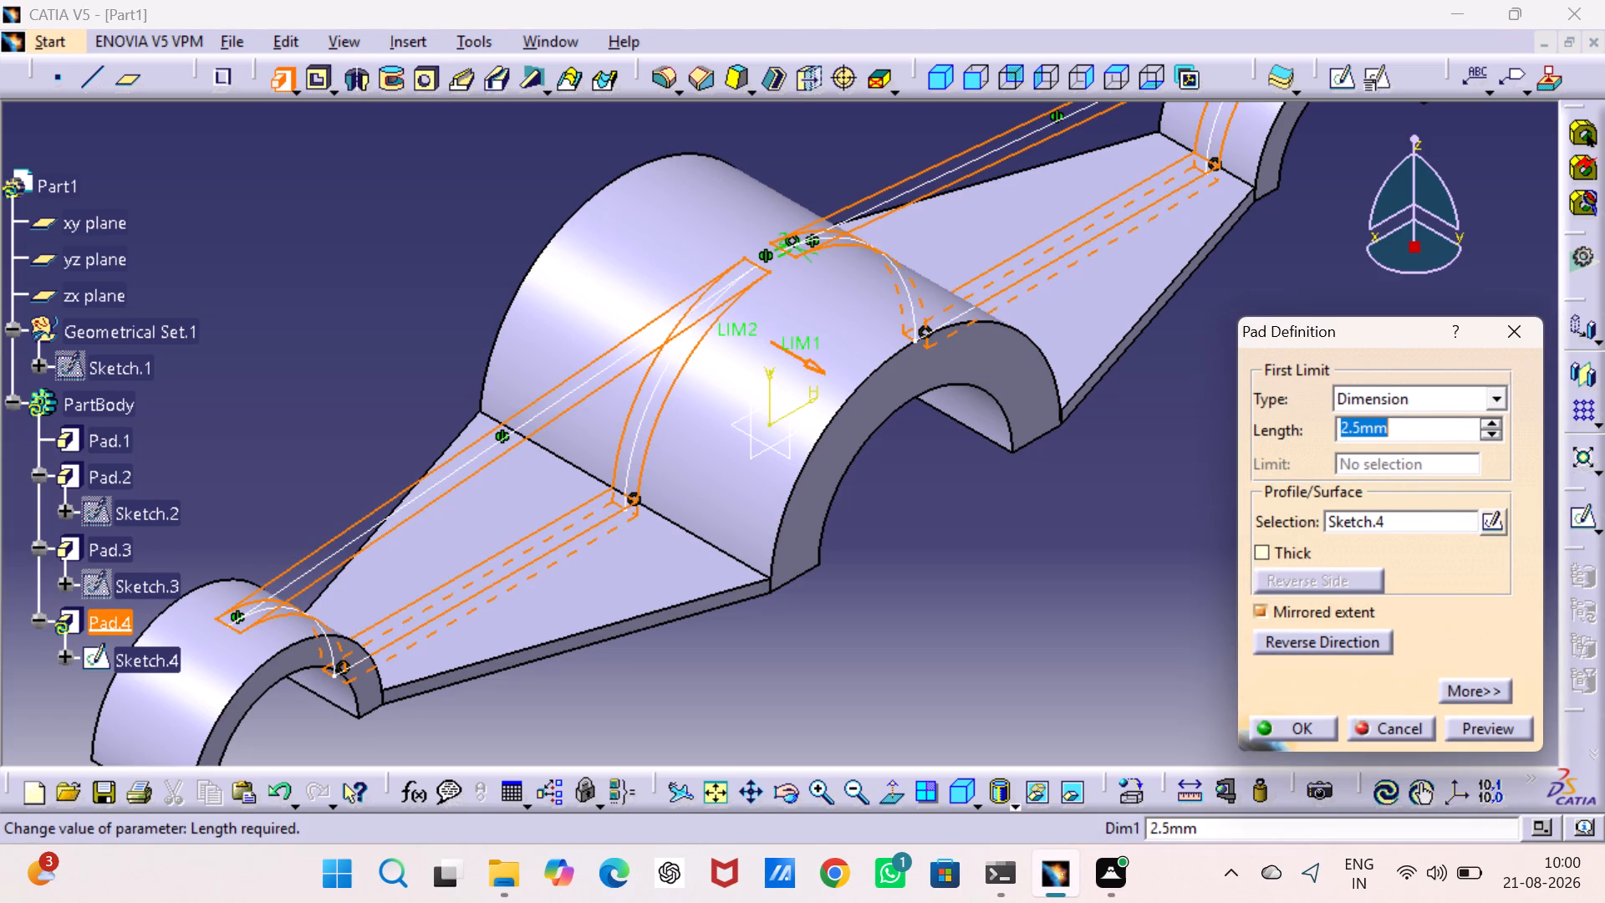
pyautogui.press('5')
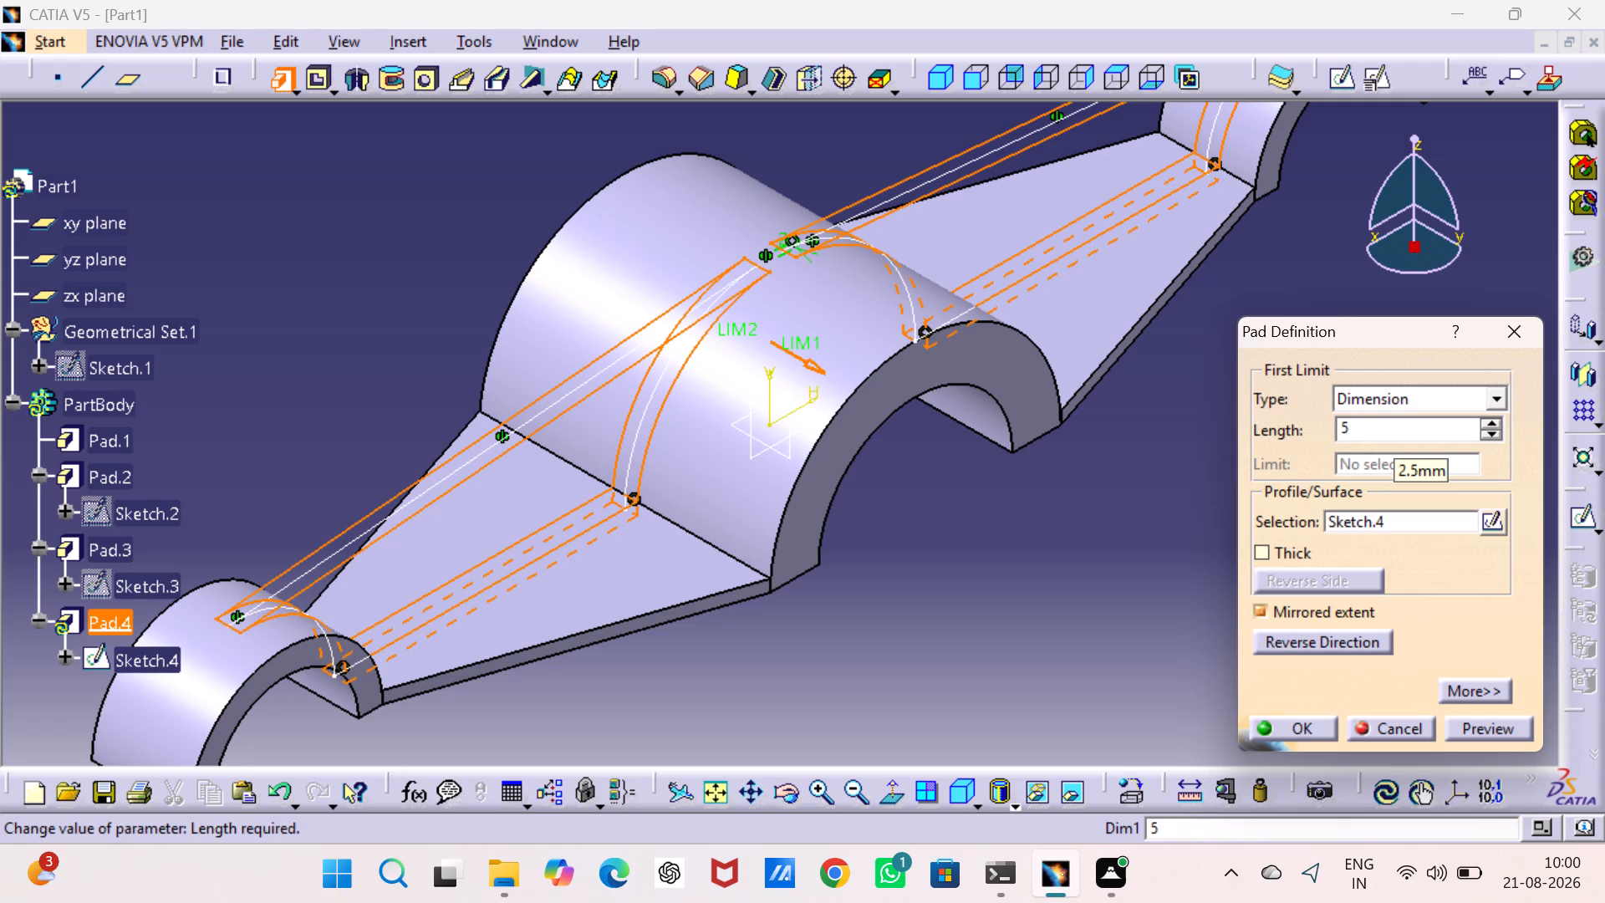
pyautogui.press('Return')
pyautogui.click(1271, 405)
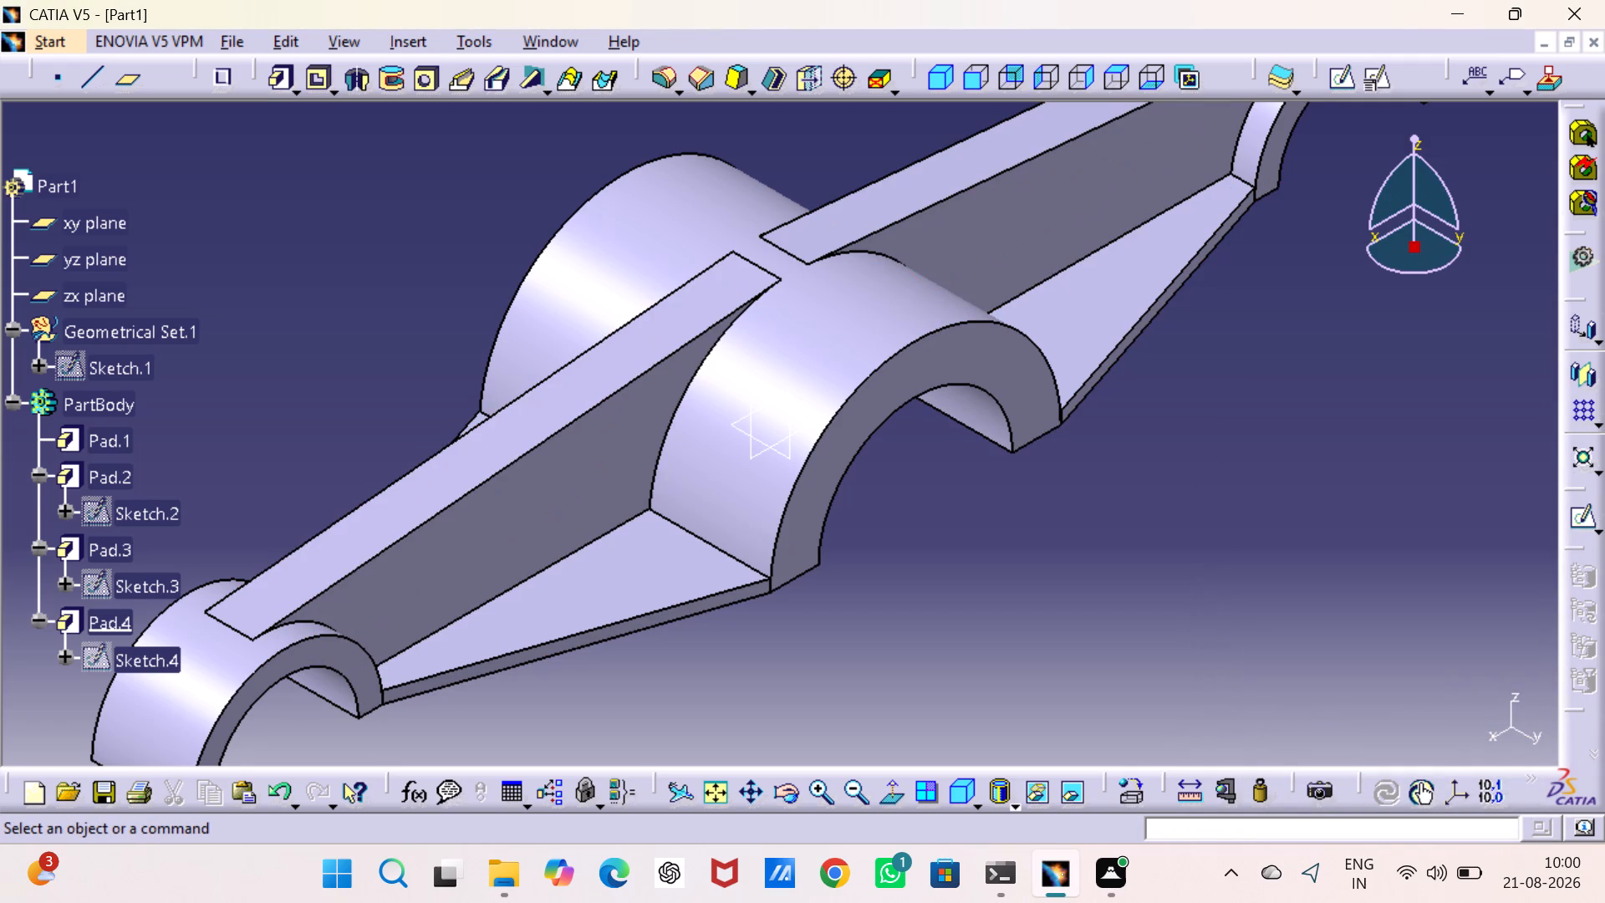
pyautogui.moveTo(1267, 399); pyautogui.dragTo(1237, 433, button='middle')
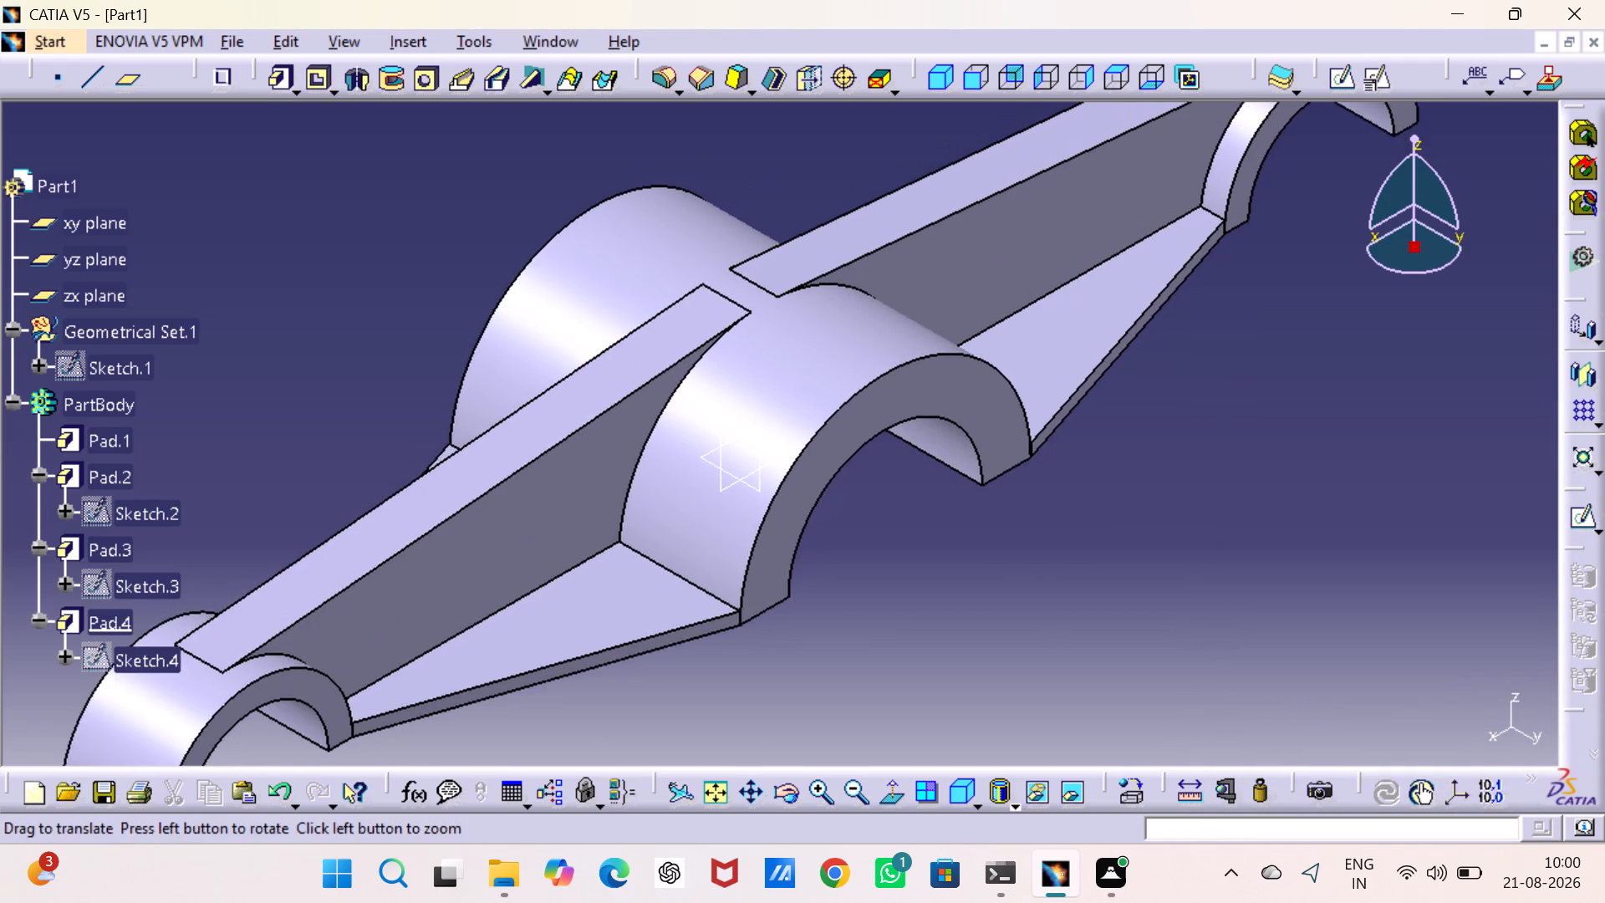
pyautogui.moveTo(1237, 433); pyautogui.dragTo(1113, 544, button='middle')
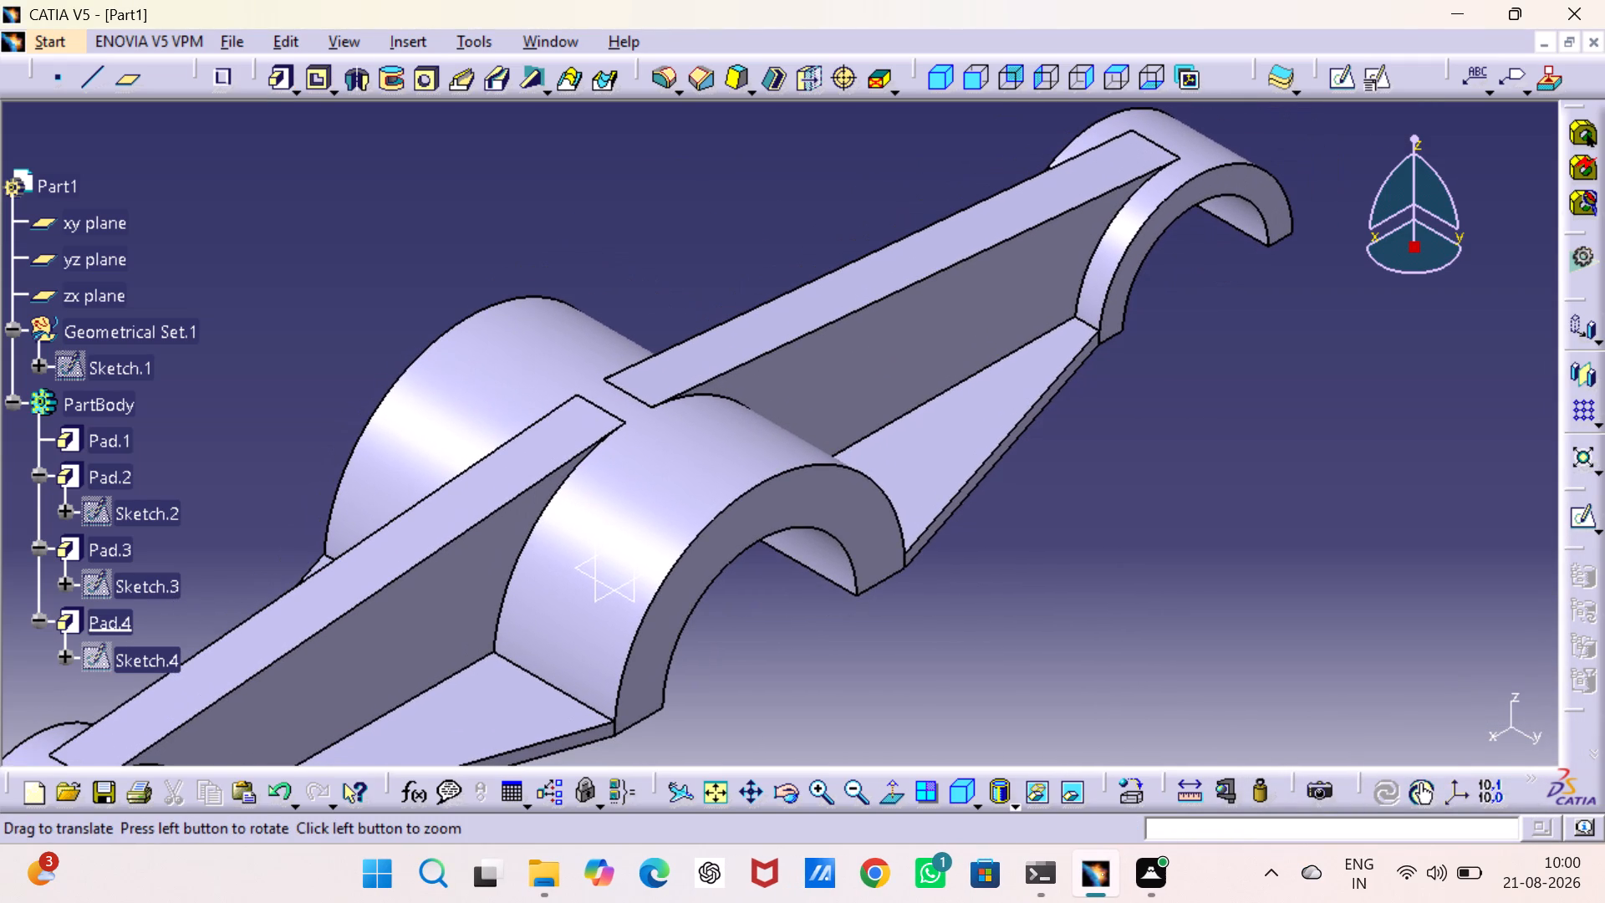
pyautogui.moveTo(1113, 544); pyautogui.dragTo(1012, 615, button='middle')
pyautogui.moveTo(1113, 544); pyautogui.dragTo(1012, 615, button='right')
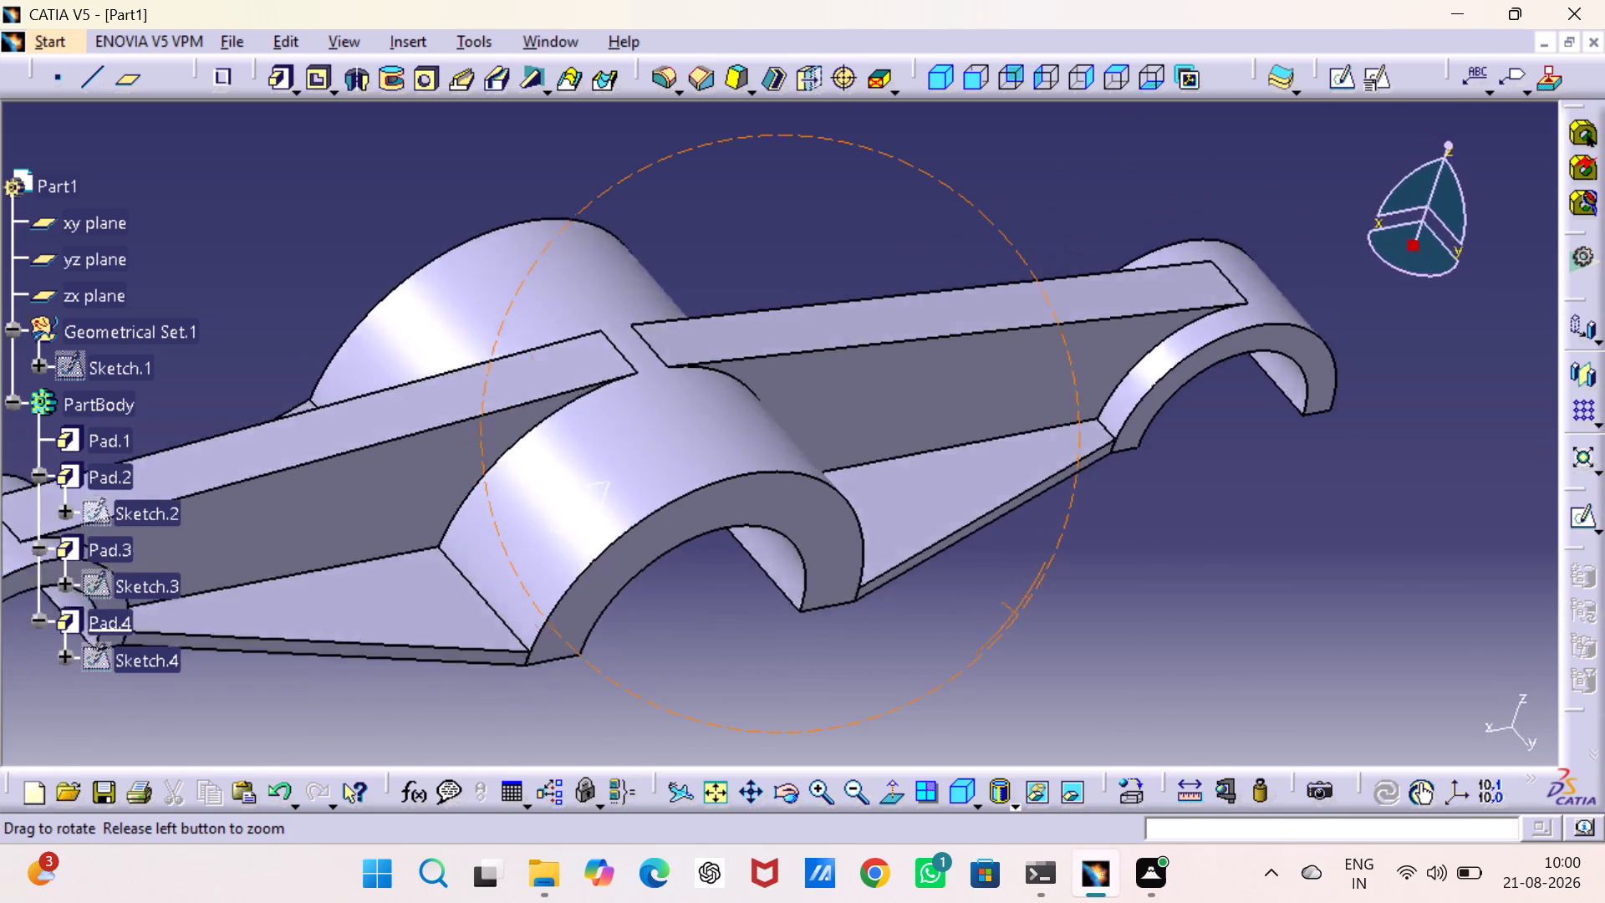
# Examine the ribs and half-rings of the part from several sides.
pyautogui.moveTo(1012, 615); pyautogui.dragTo(596, 581, button='middle')
pyautogui.moveTo(1012, 615); pyautogui.dragTo(596, 581, button='right')
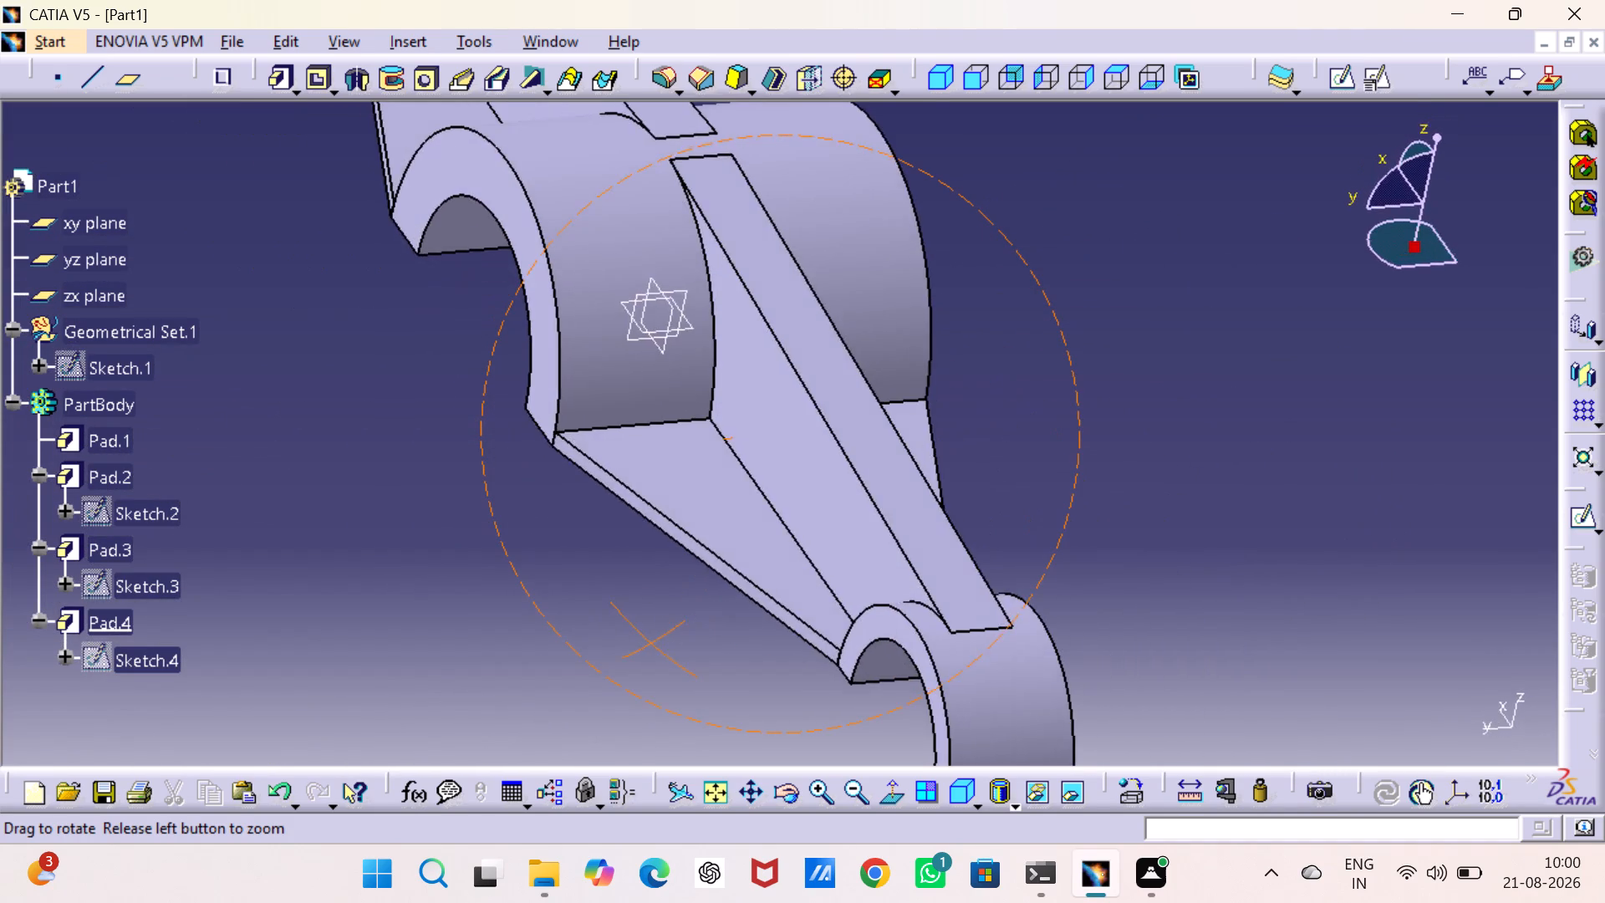
pyautogui.moveTo(596, 581); pyautogui.dragTo(905, 477, button='middle')
pyautogui.moveTo(596, 581); pyautogui.dragTo(905, 477, button='right')
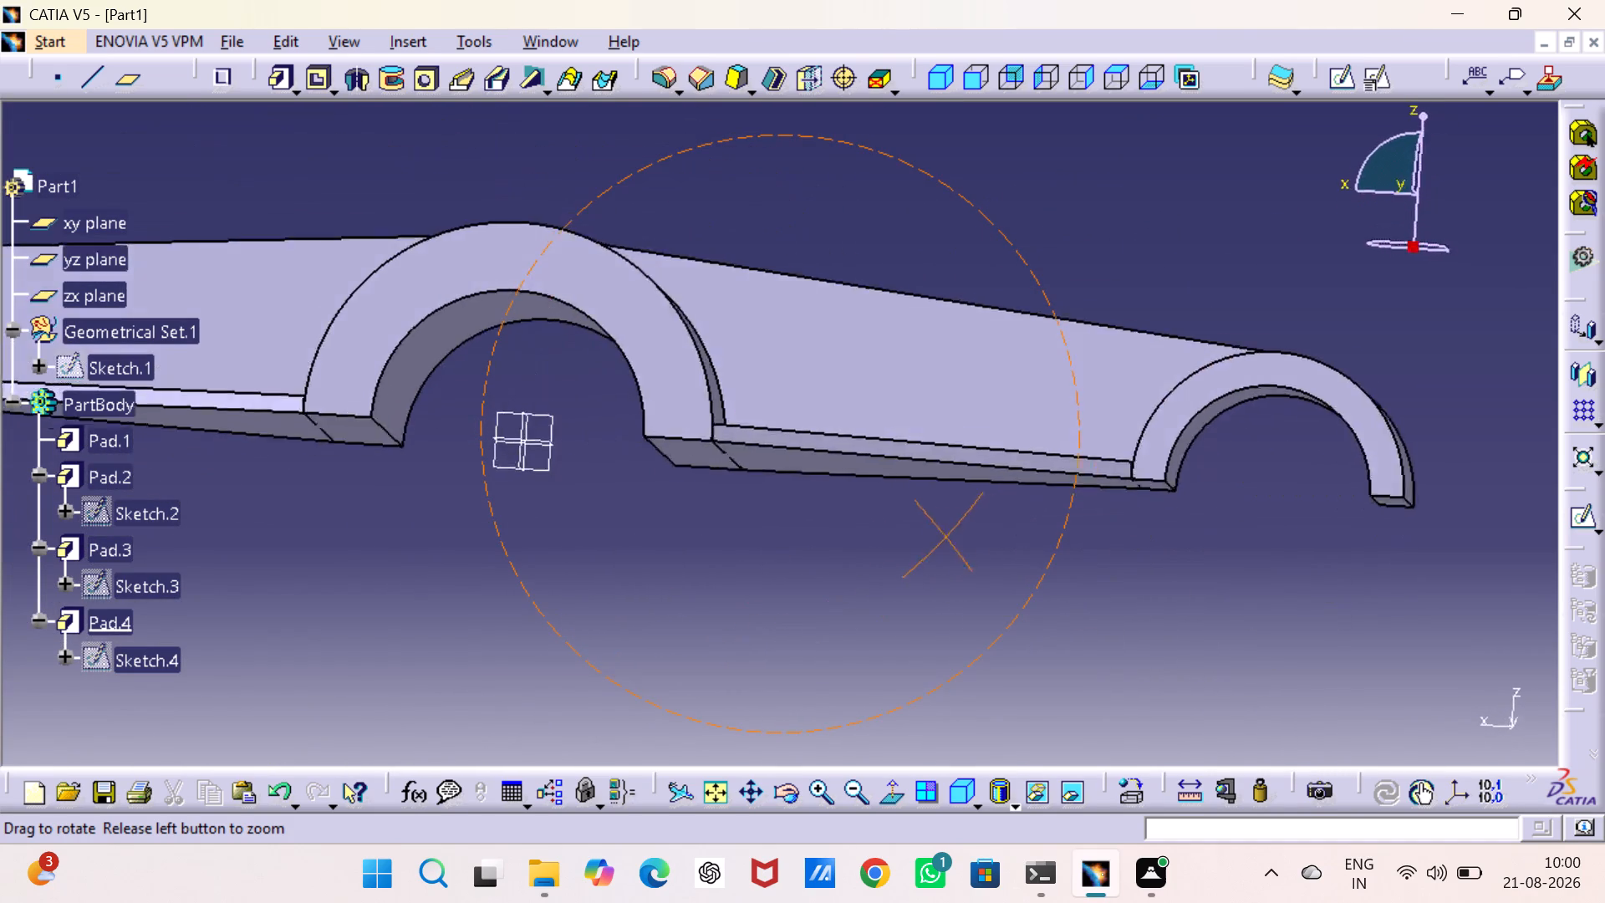
pyautogui.moveTo(905, 477); pyautogui.dragTo(994, 739, button='middle')
pyautogui.moveTo(905, 477); pyautogui.dragTo(994, 739, button='right')
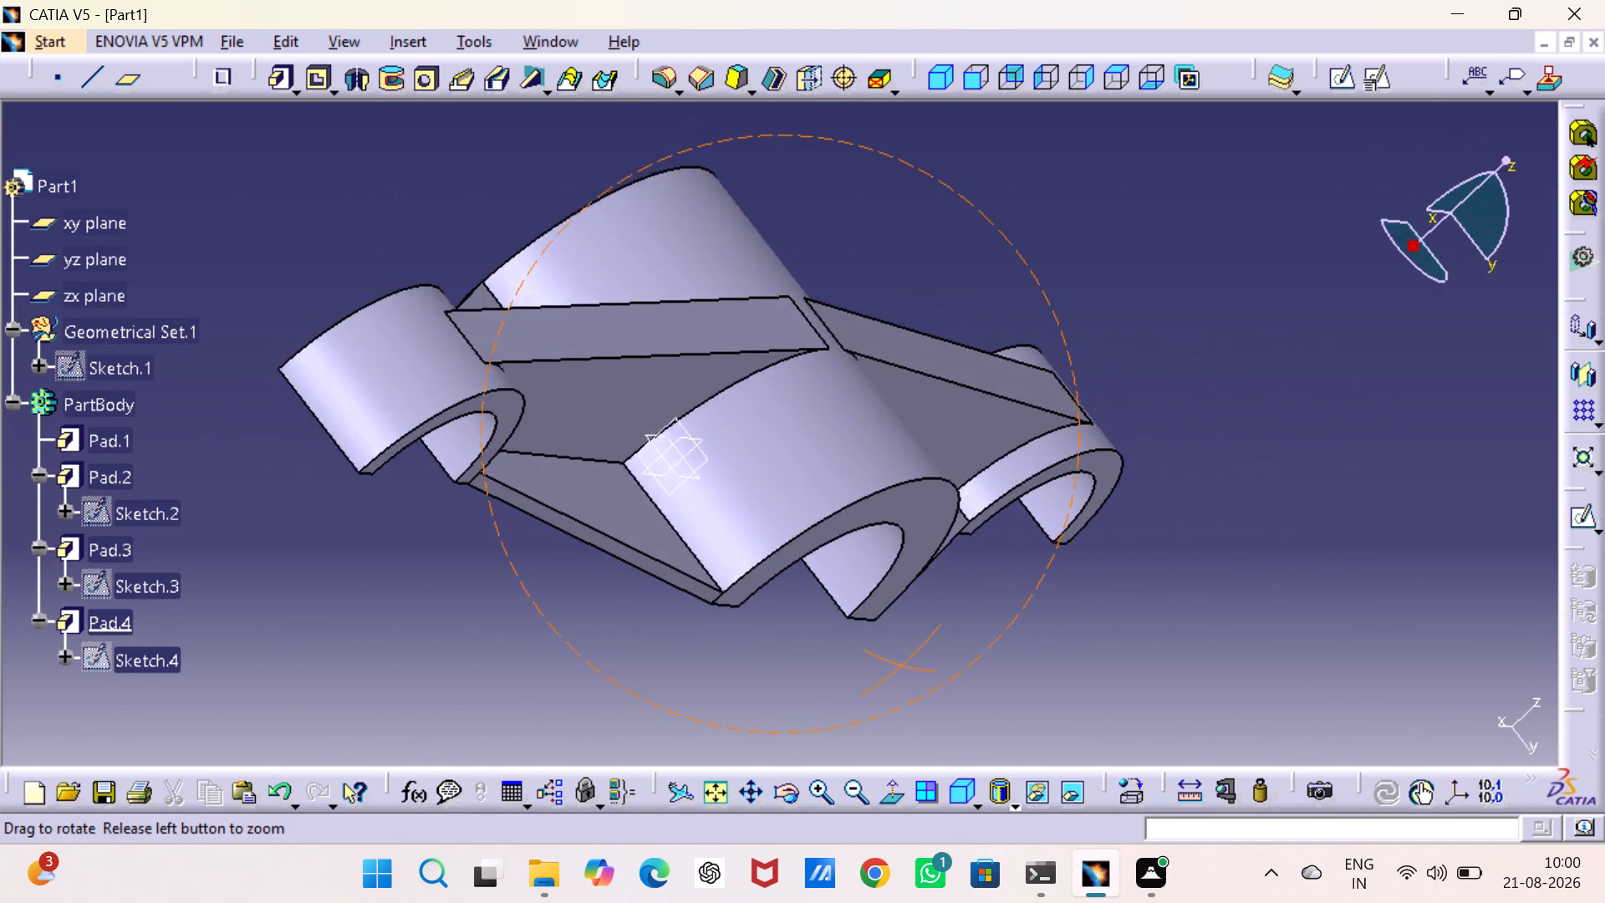
pyautogui.moveTo(994, 739); pyautogui.dragTo(467, 216, button='middle')
pyautogui.moveTo(994, 739); pyautogui.dragTo(467, 216, button='right')
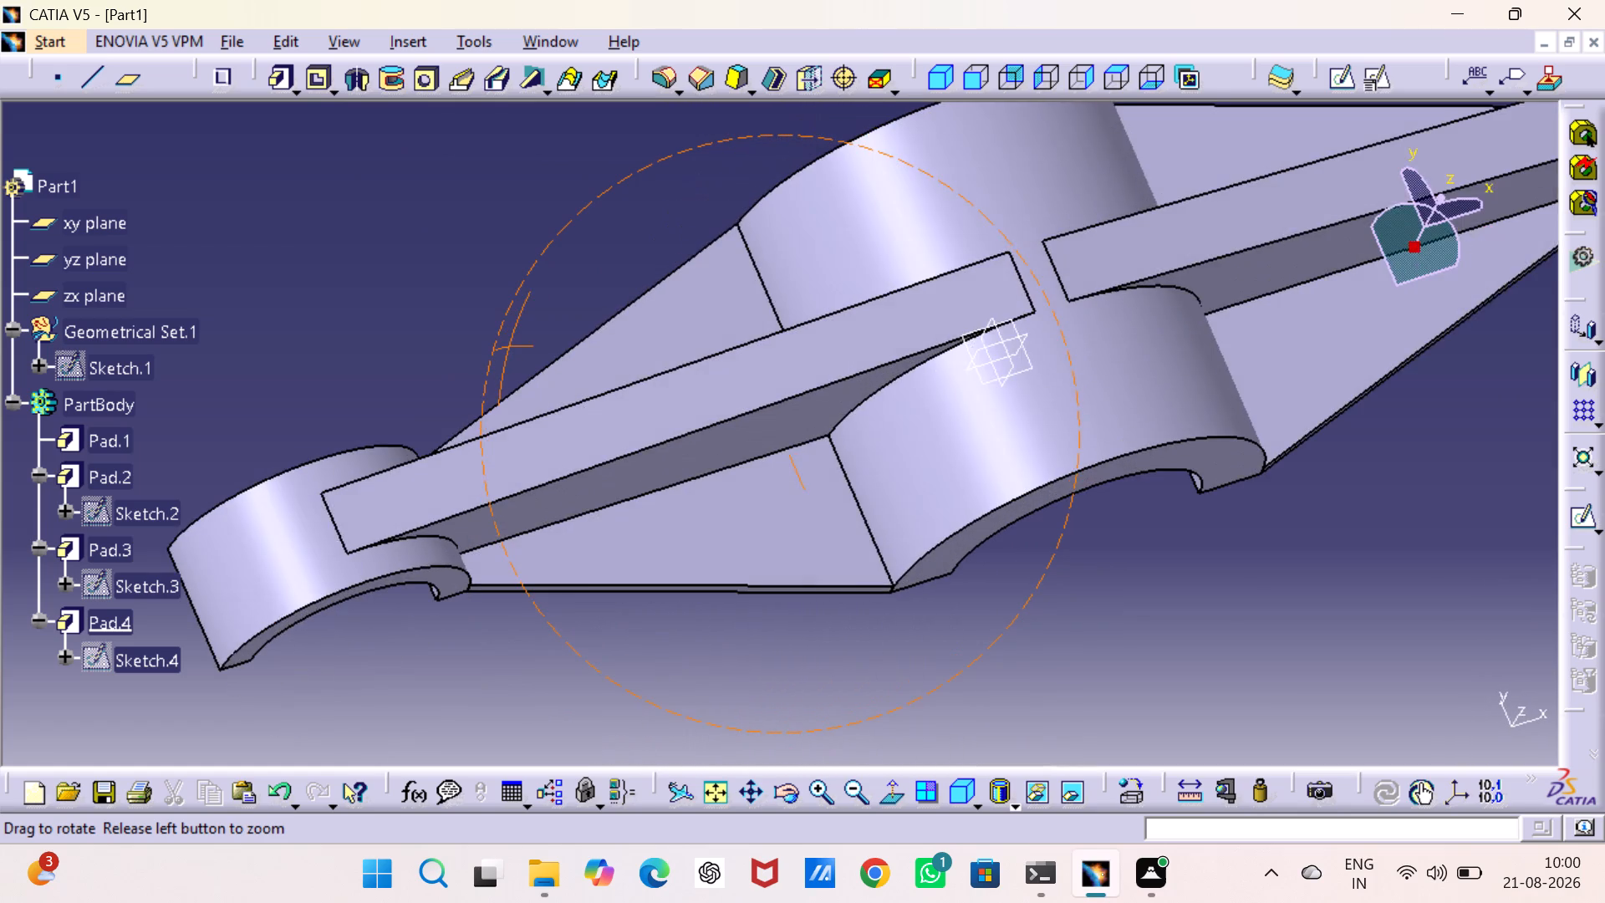
pyautogui.moveTo(467, 216); pyautogui.dragTo(467, 214, button='right')
pyautogui.moveTo(467, 216); pyautogui.dragTo(467, 214, button='middle')
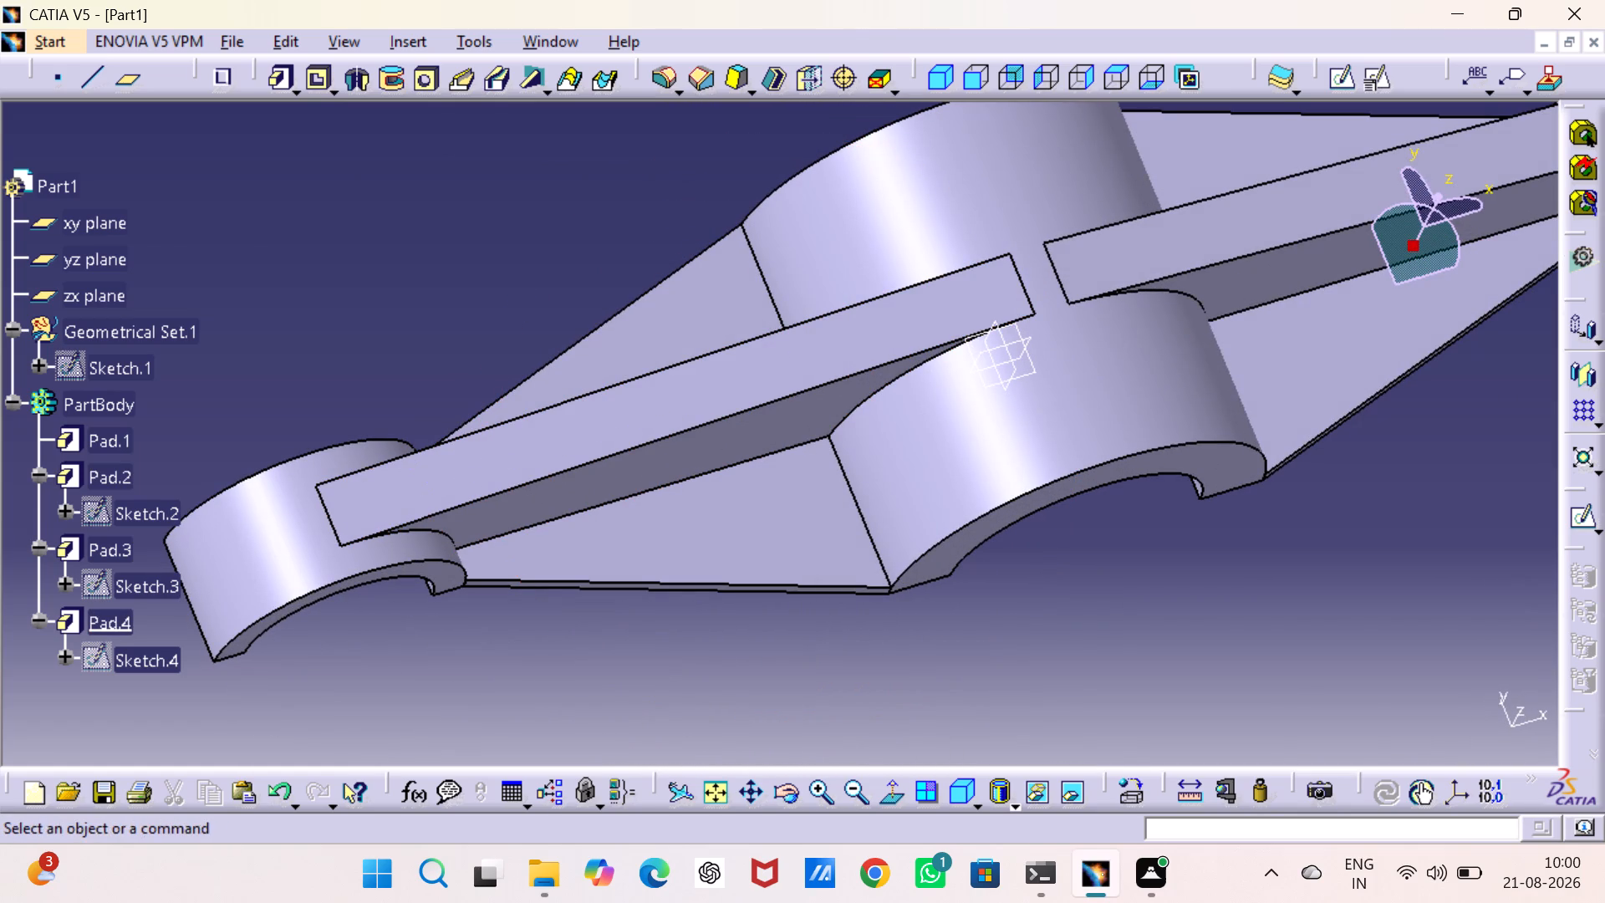
# Set the rib pad's length to 2.5 mm, keeping the mirrored extent.
pyautogui.click(140, 655)
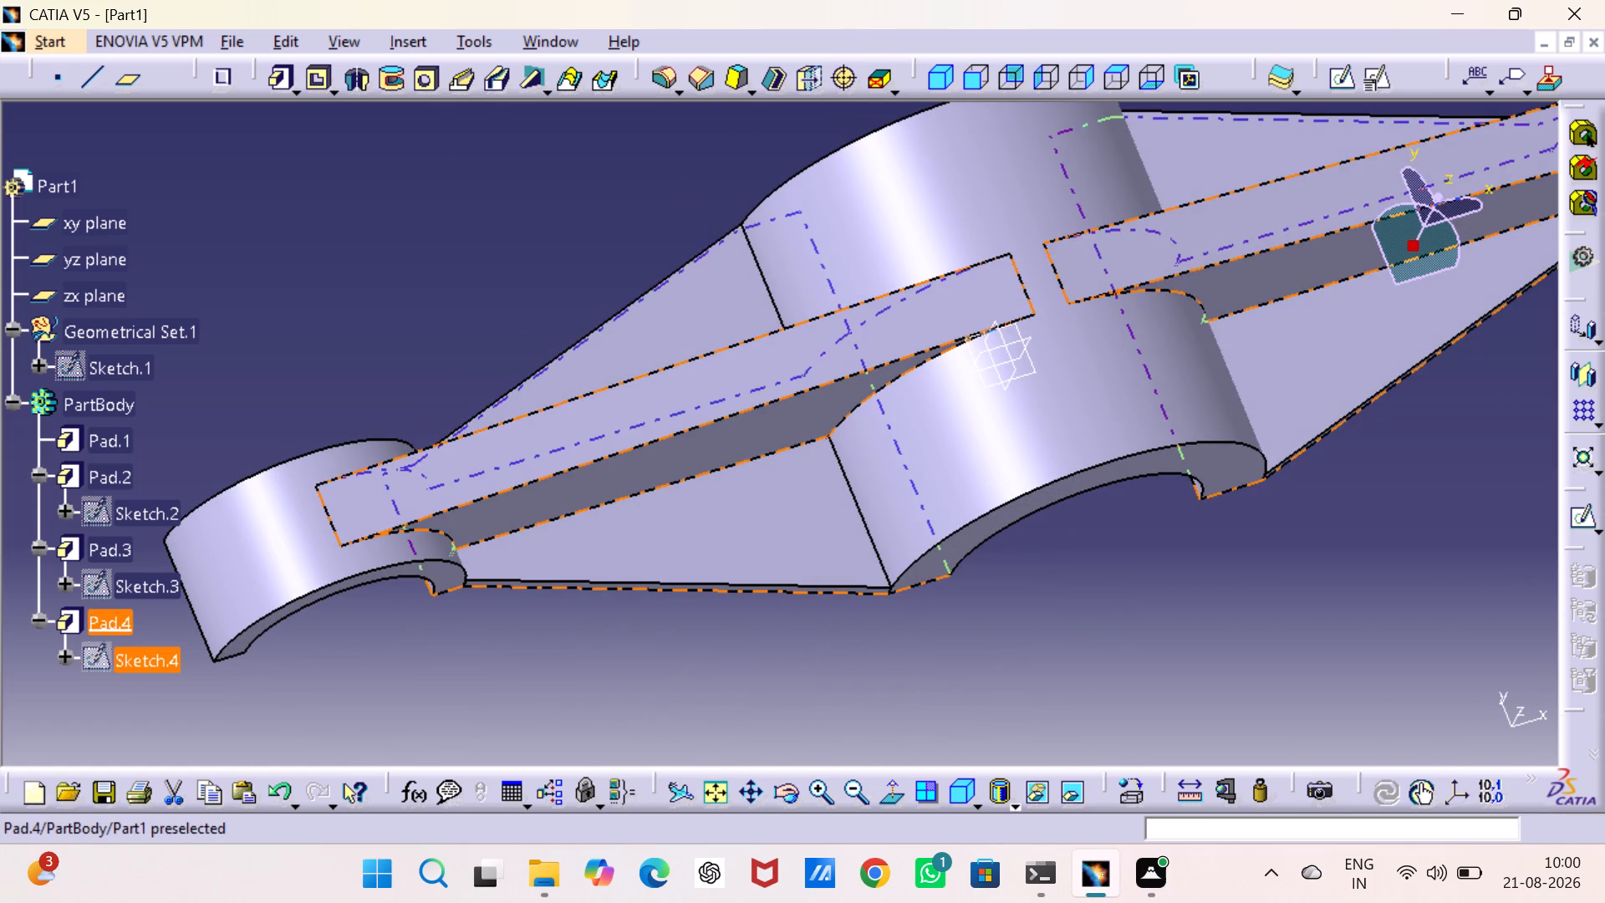
pyautogui.doubleClick(97, 619)
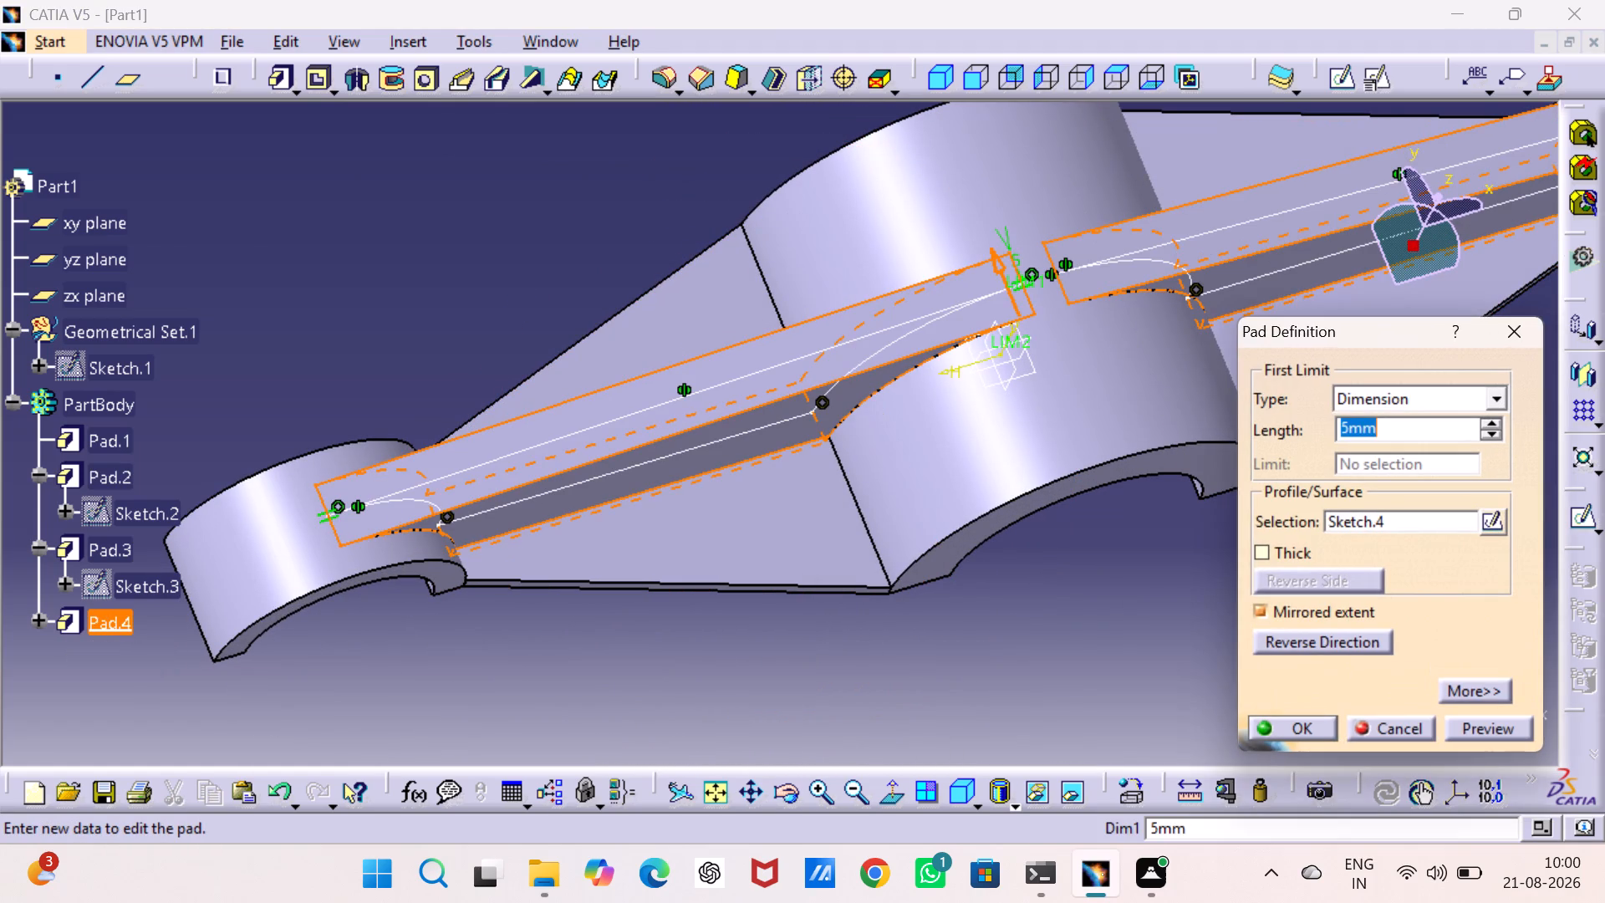
pyautogui.write('2.5')
pyautogui.press('Return')
pyautogui.click(1388, 654)
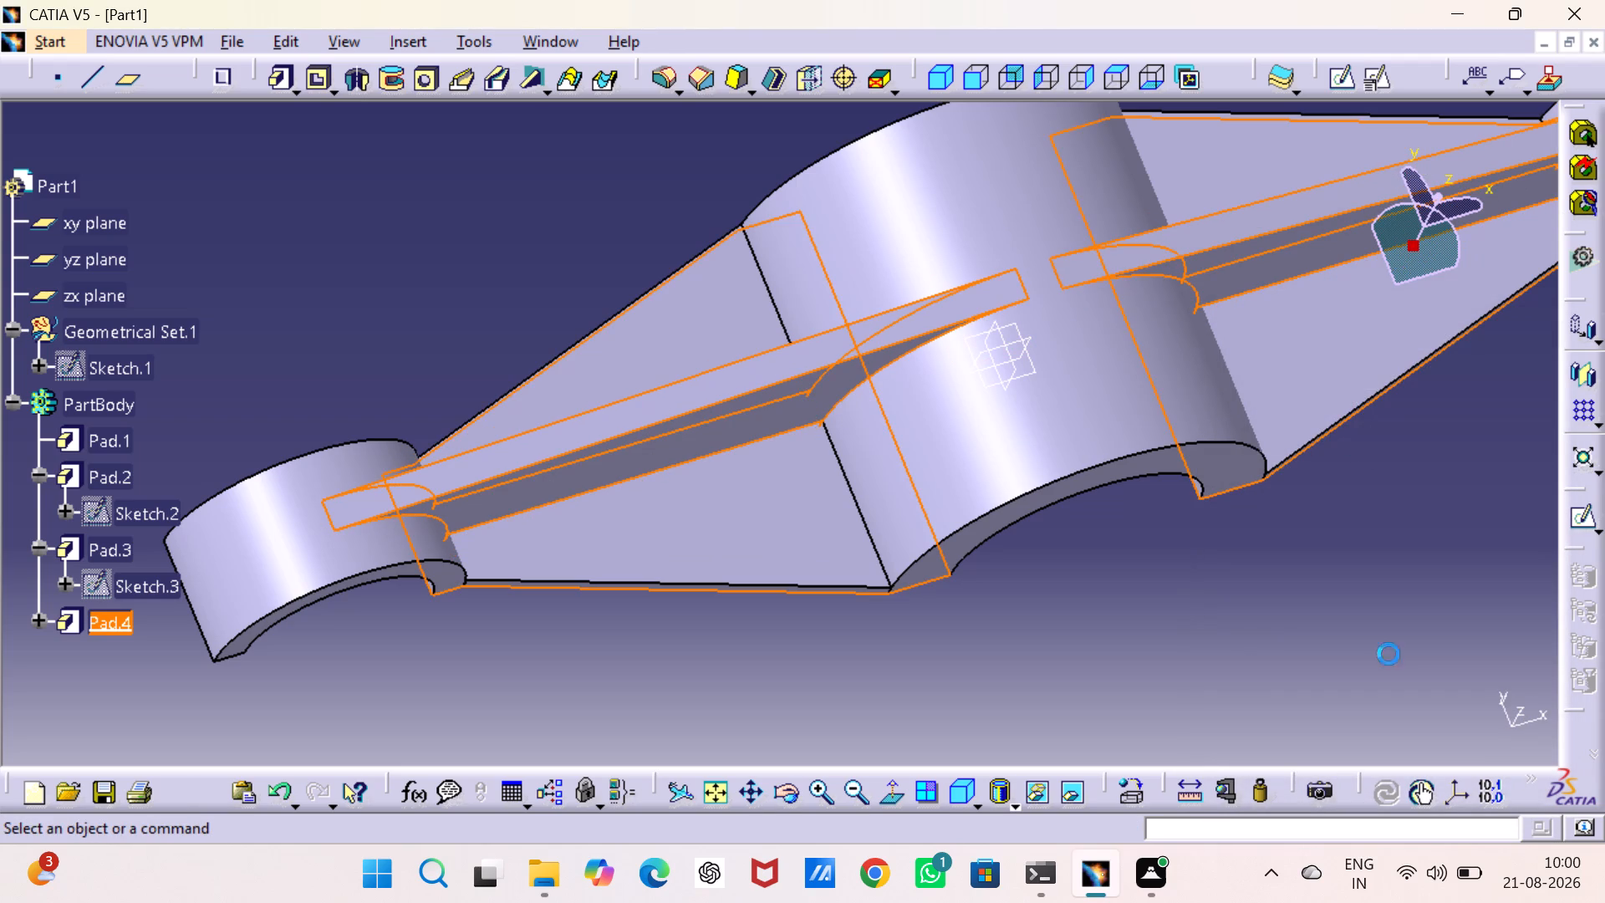
# Save the part as Part1 in CATPart format in the 3d projects folder under Catia projects.
pyautogui.middleClick(1379, 644)
pyautogui.rightClick(1379, 644)
pyautogui.moveTo(1307, 712); pyautogui.dragTo(1281, 675, button='middle')
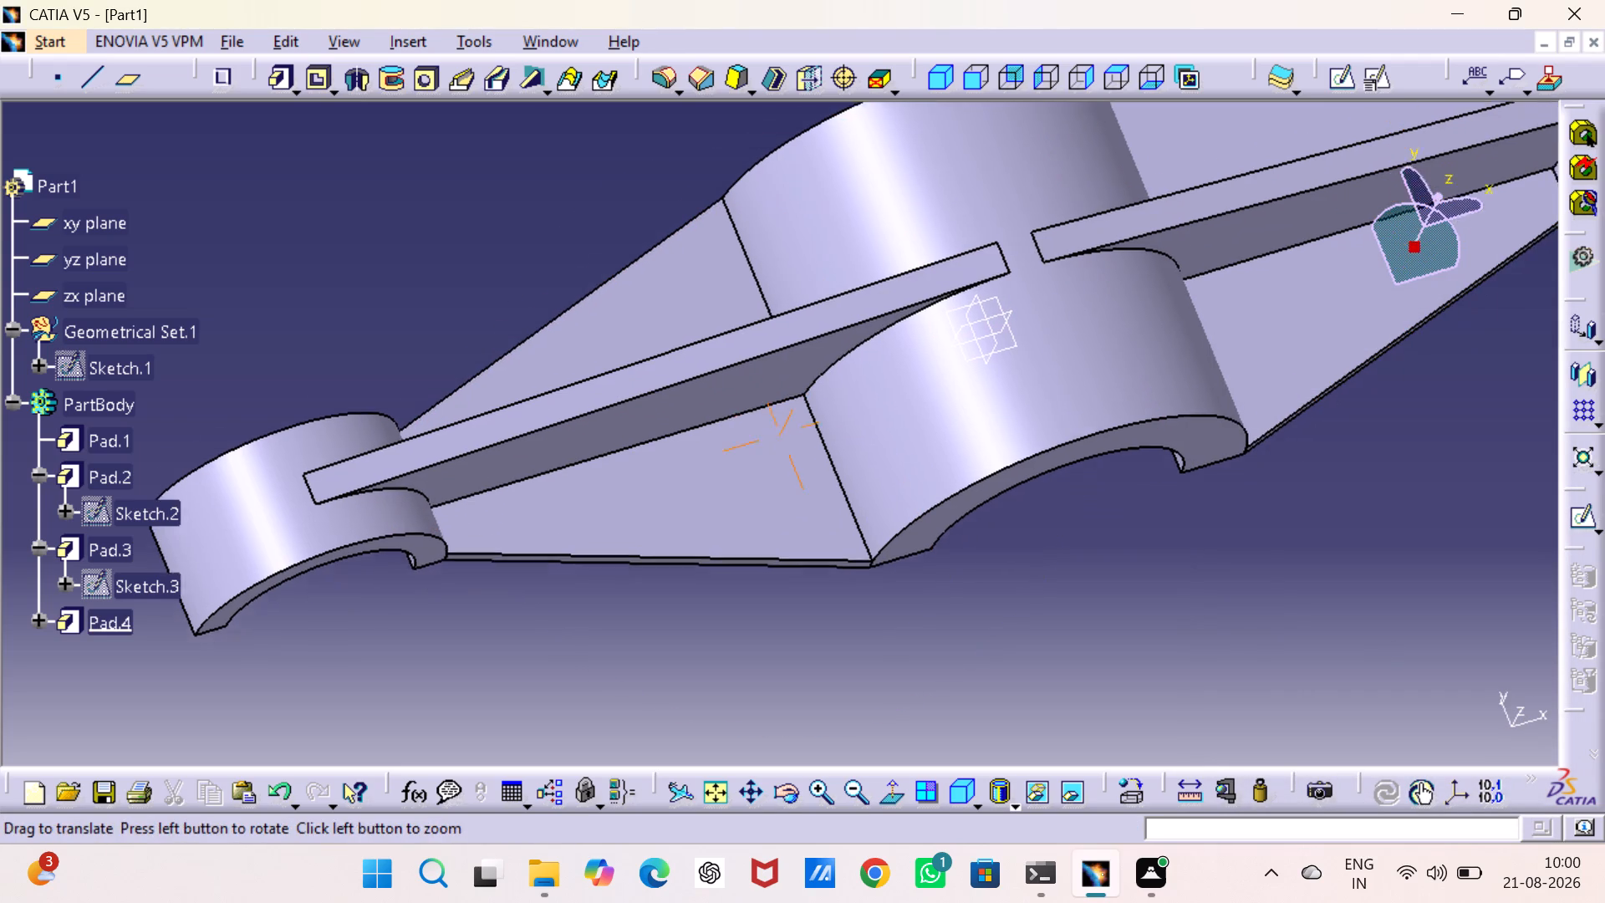
pyautogui.moveTo(1281, 675); pyautogui.dragTo(1245, 613, button='middle')
pyautogui.hotkey('ctrl', 's')
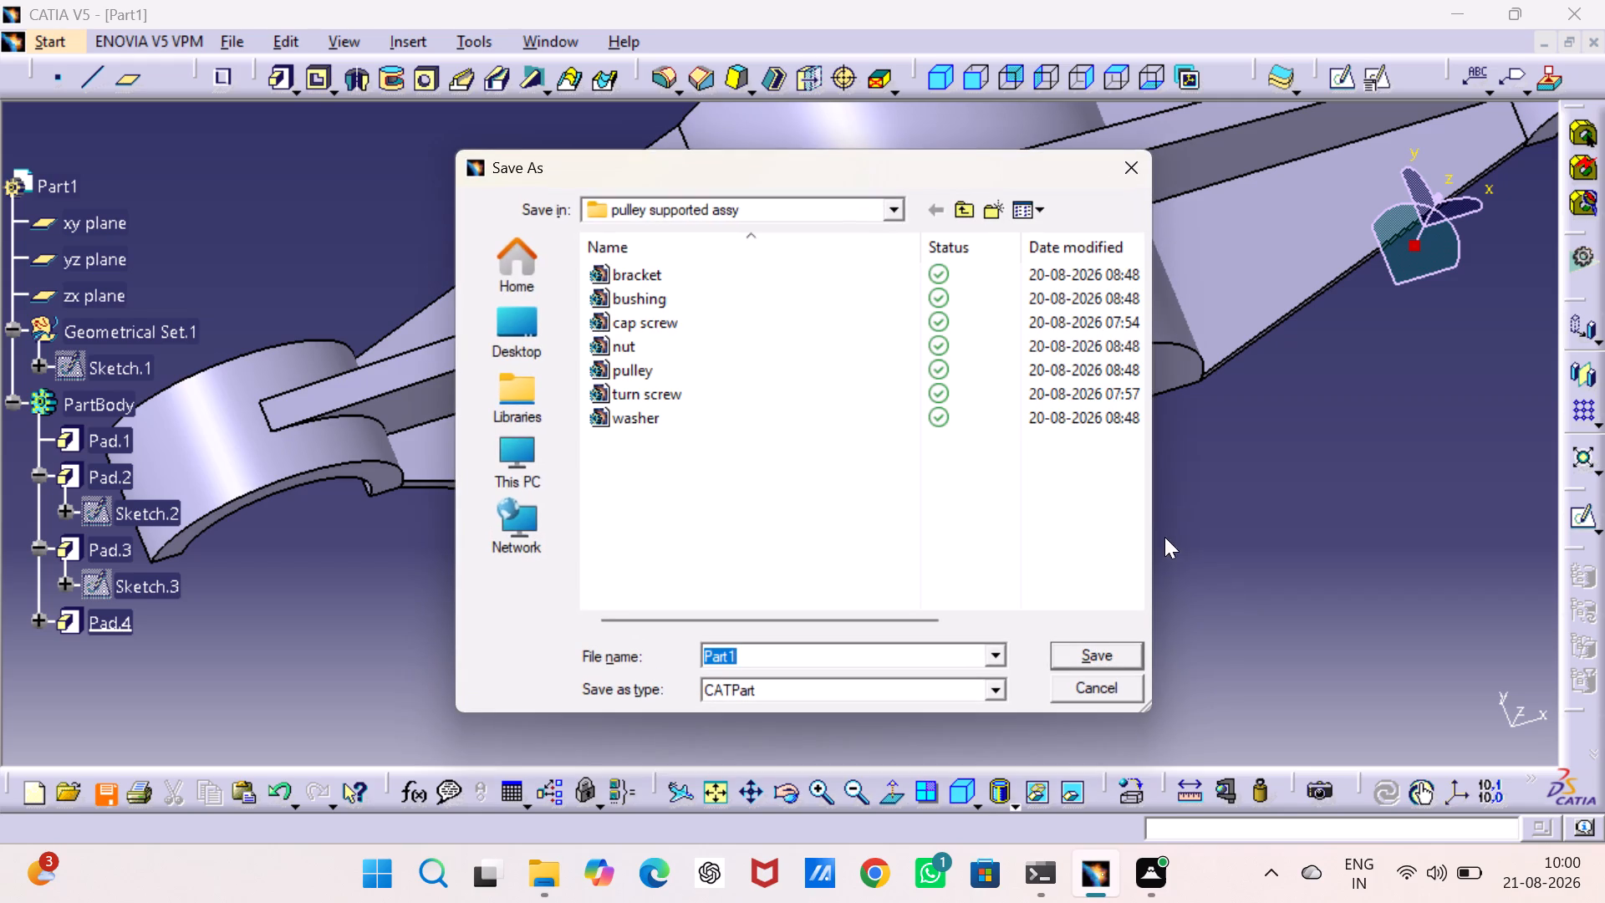
pyautogui.click(969, 204)
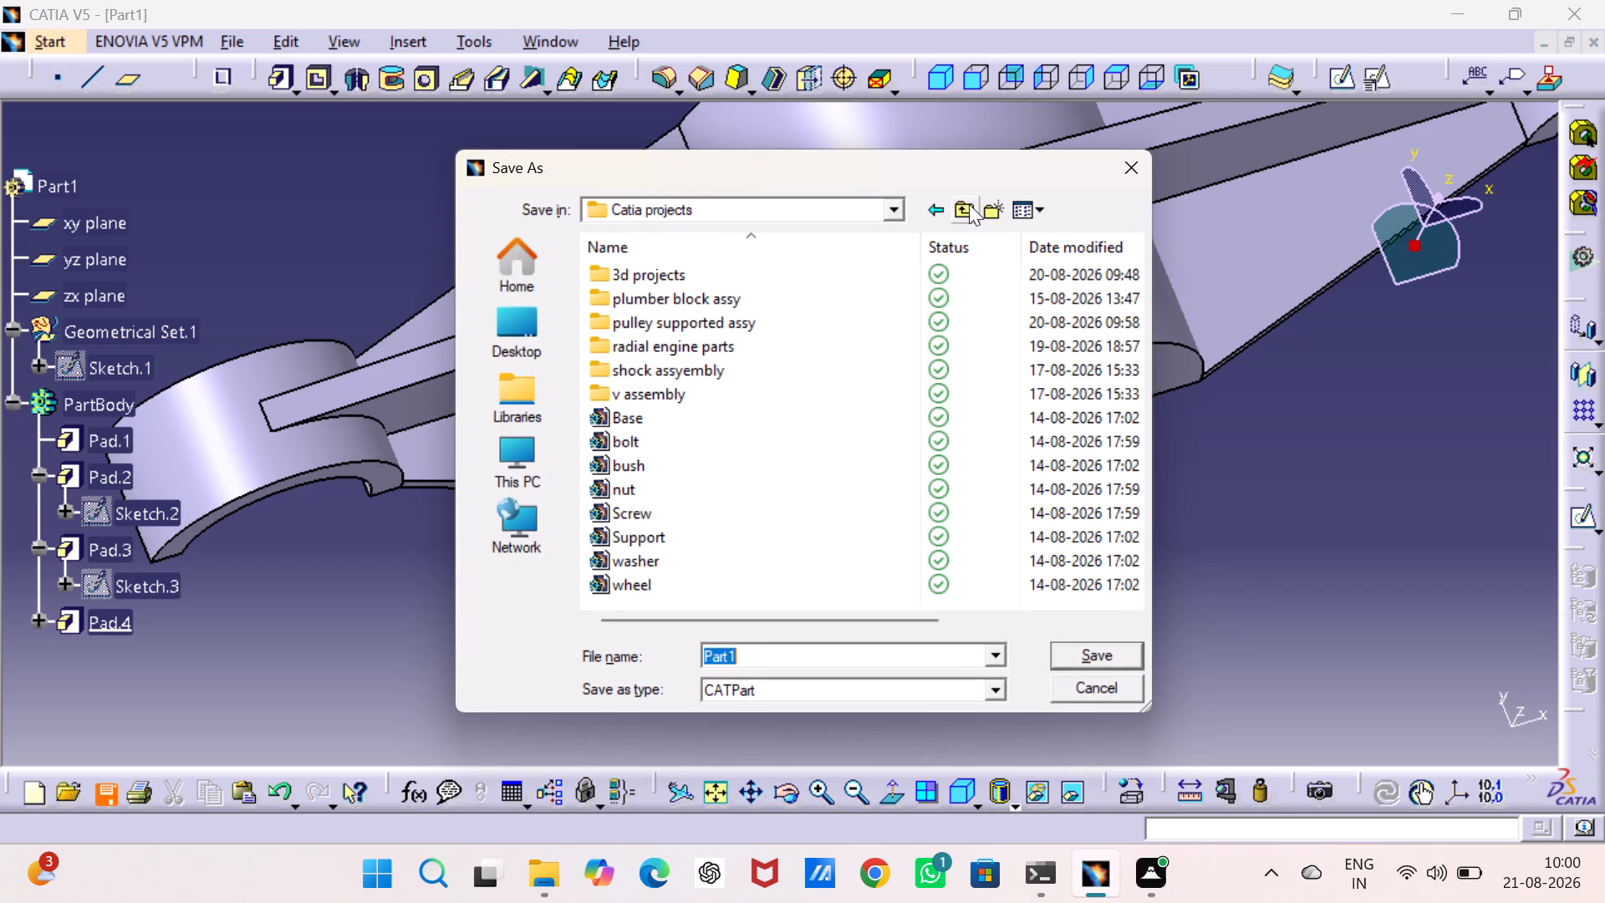
pyautogui.doubleClick(752, 268)
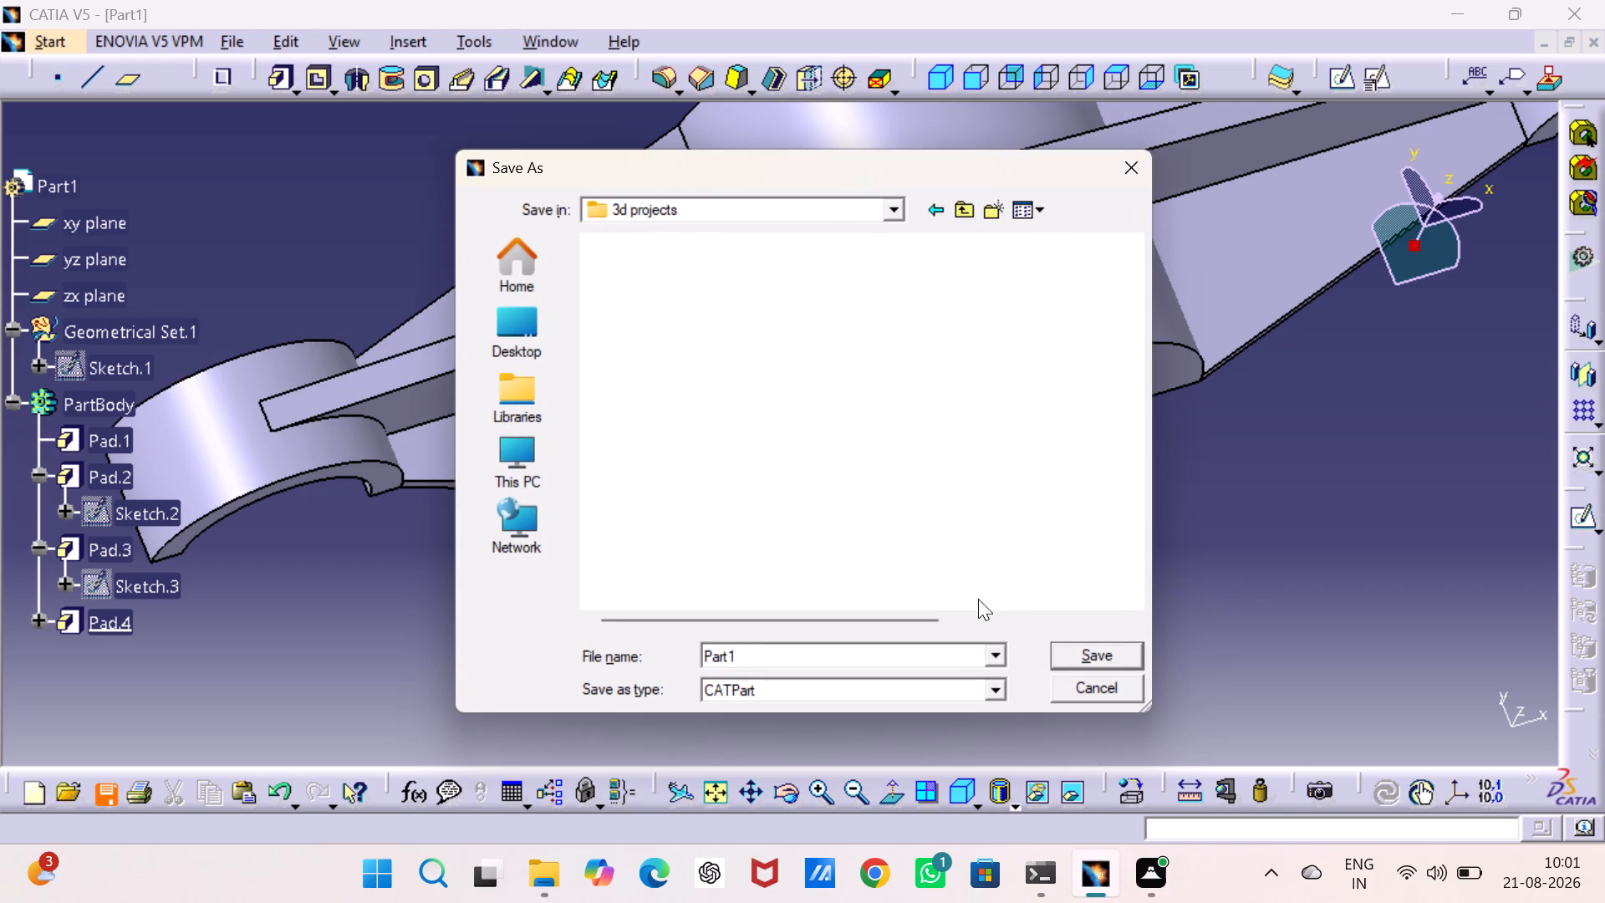
pyautogui.click(1107, 654)
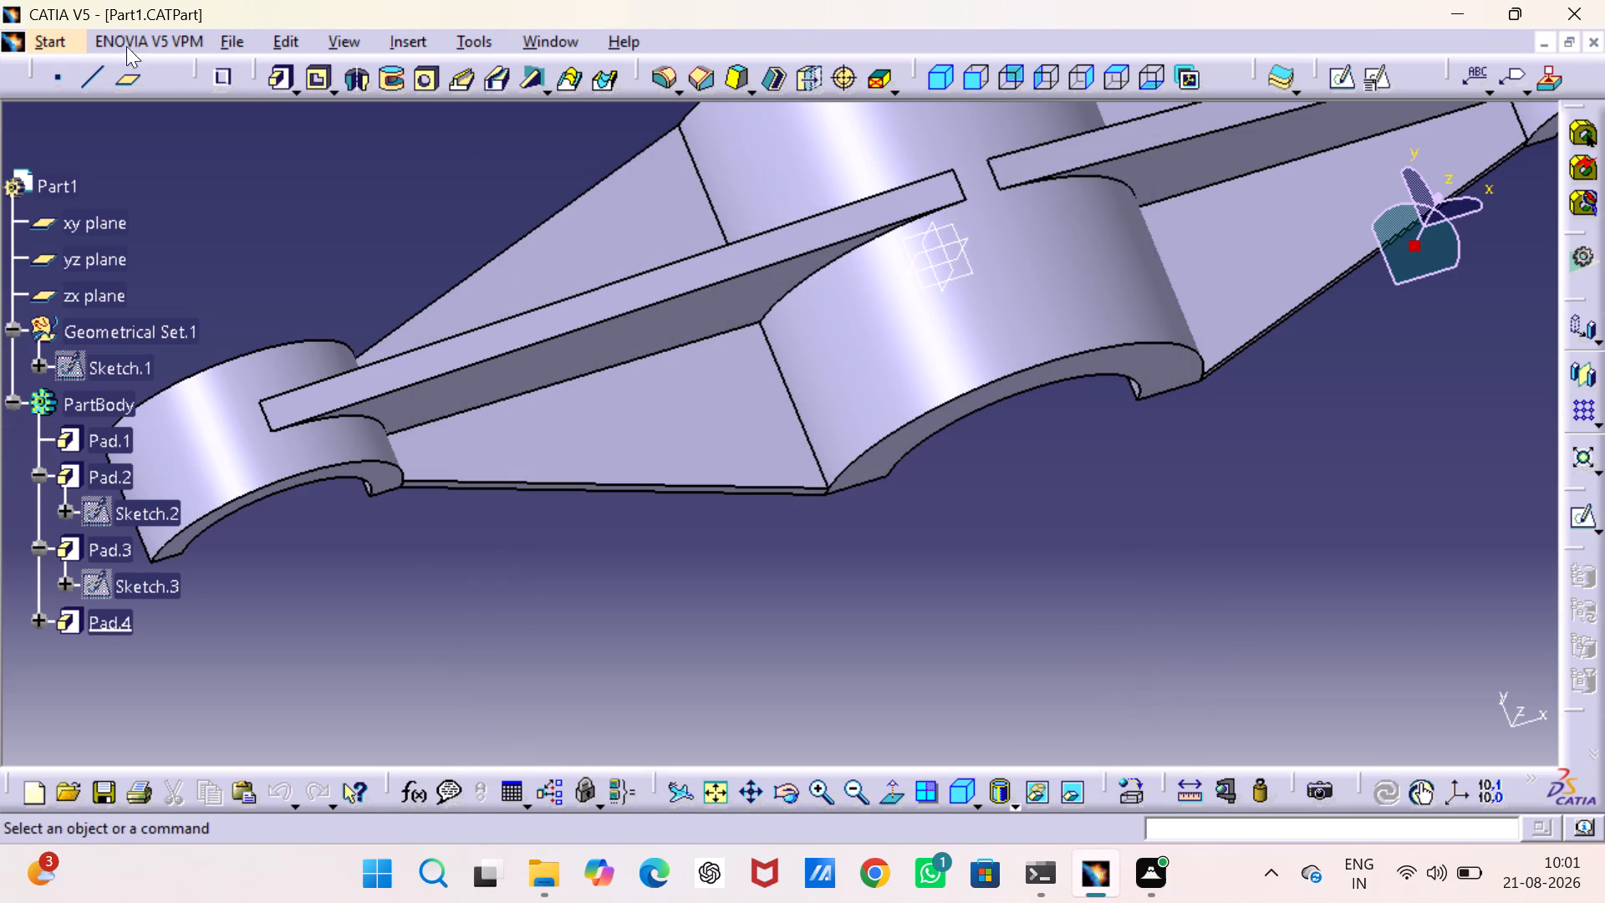
# Create a new A0 ISO drawing of the part with the automatic front, bottom and right view layout at 1:1 scale.
pyautogui.click(48, 40)
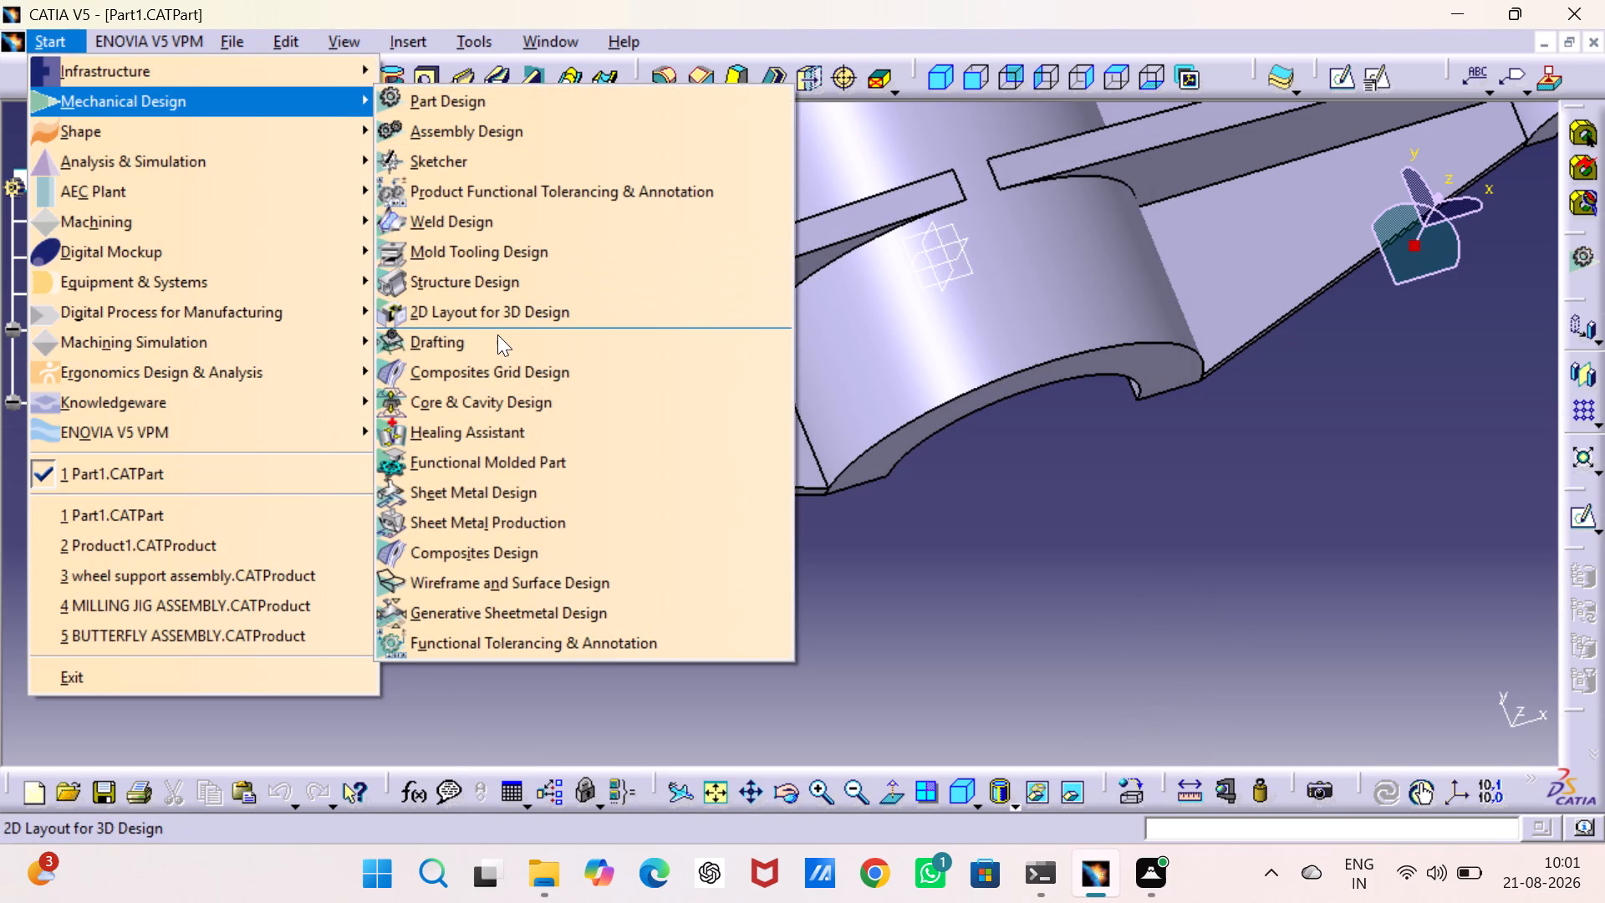
pyautogui.click(497, 334)
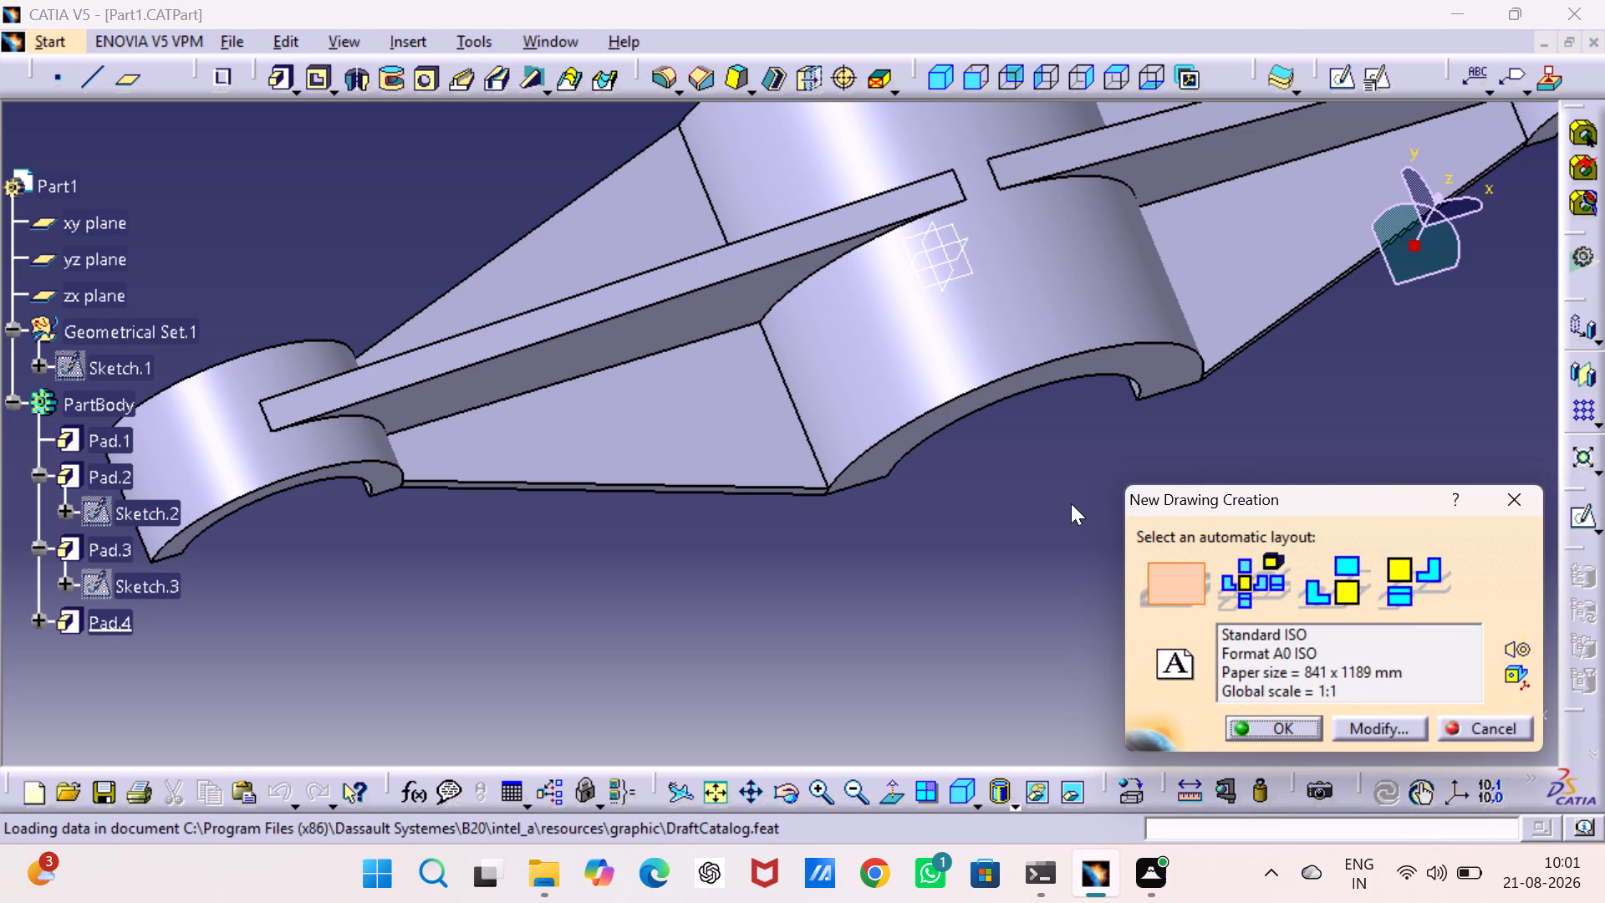
pyautogui.click(1341, 588)
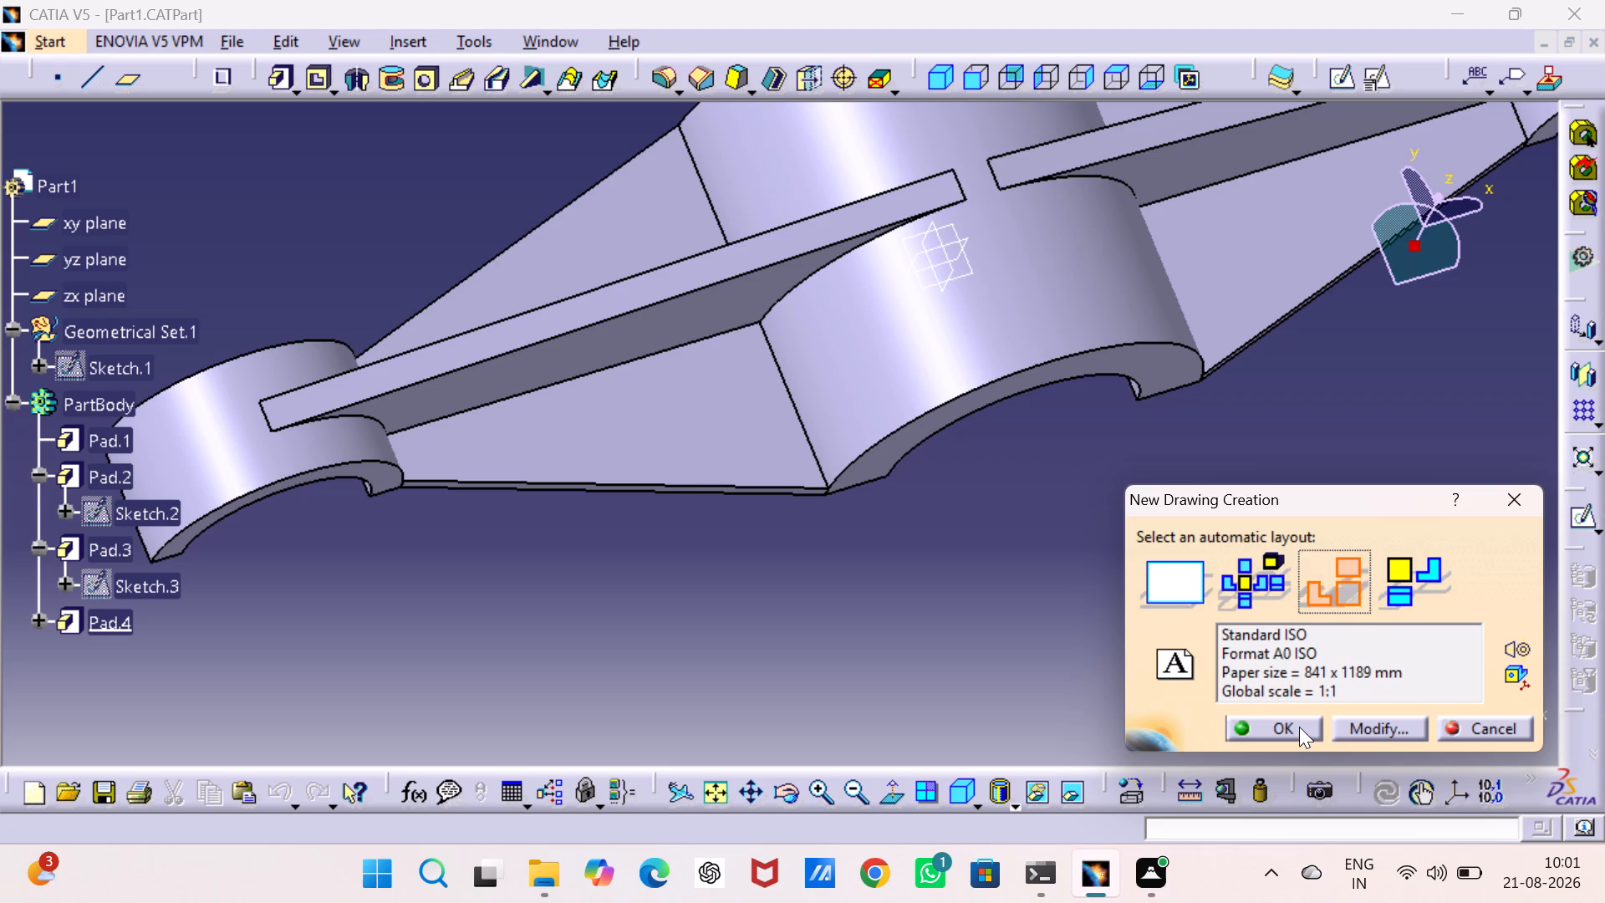
pyautogui.click(1299, 727)
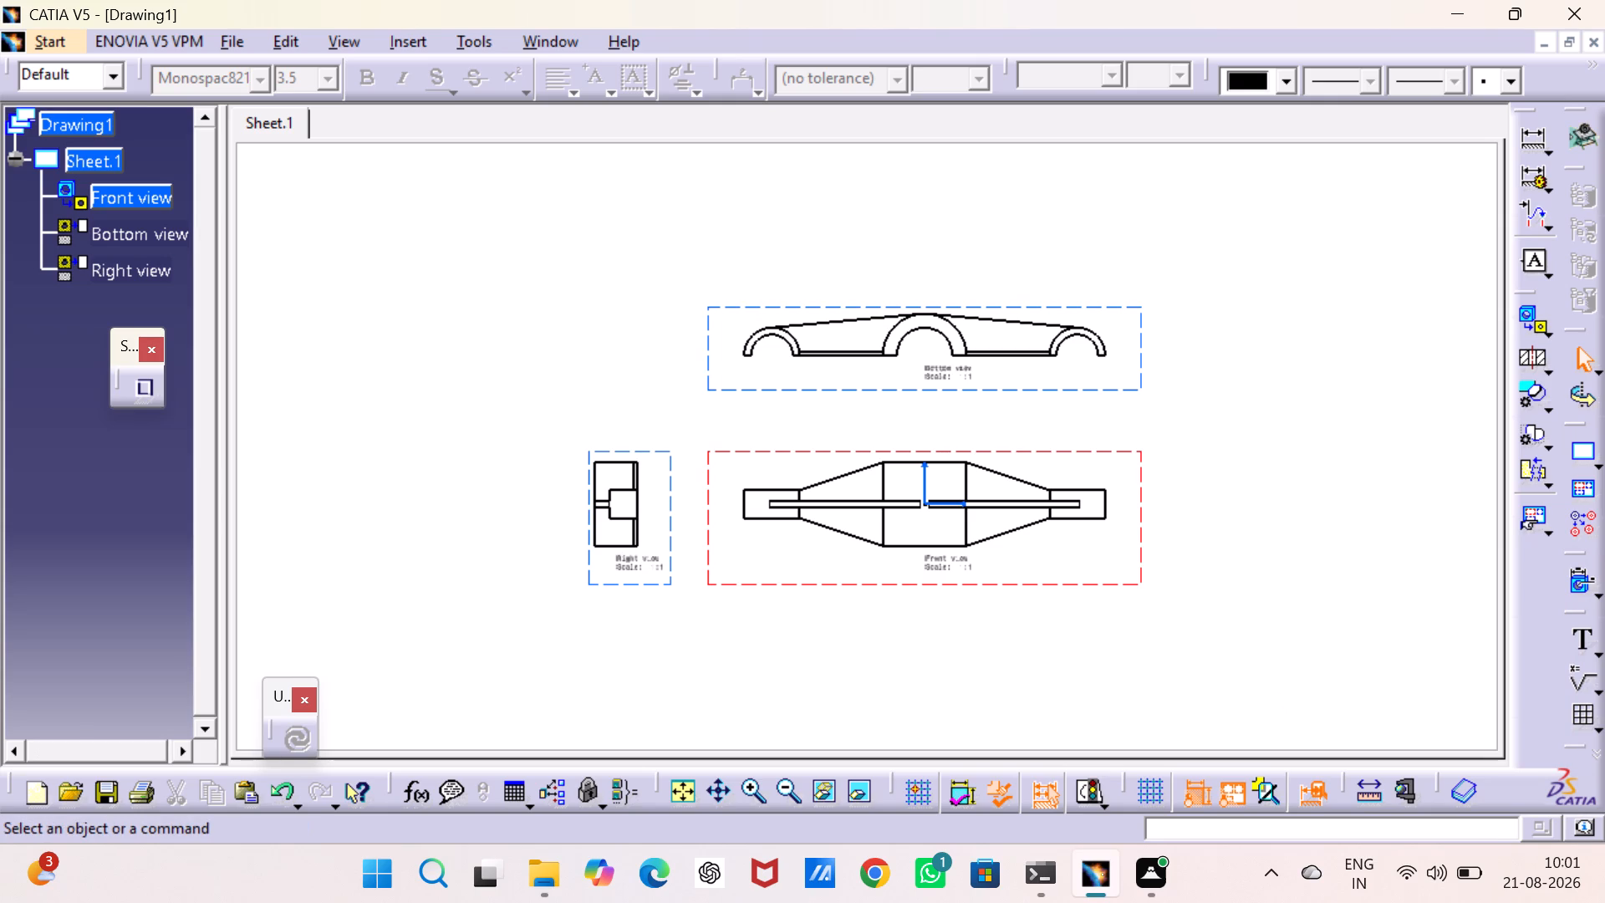
# Space the bottom view farther above the front view, move the right view to the front view's right, and shift the group toward the sheet's left edge.
pyautogui.moveTo(667, 523); pyautogui.dragTo(859, 534)
pyautogui.moveTo(859, 534); pyautogui.dragTo(990, 617)
pyautogui.click(1041, 635)
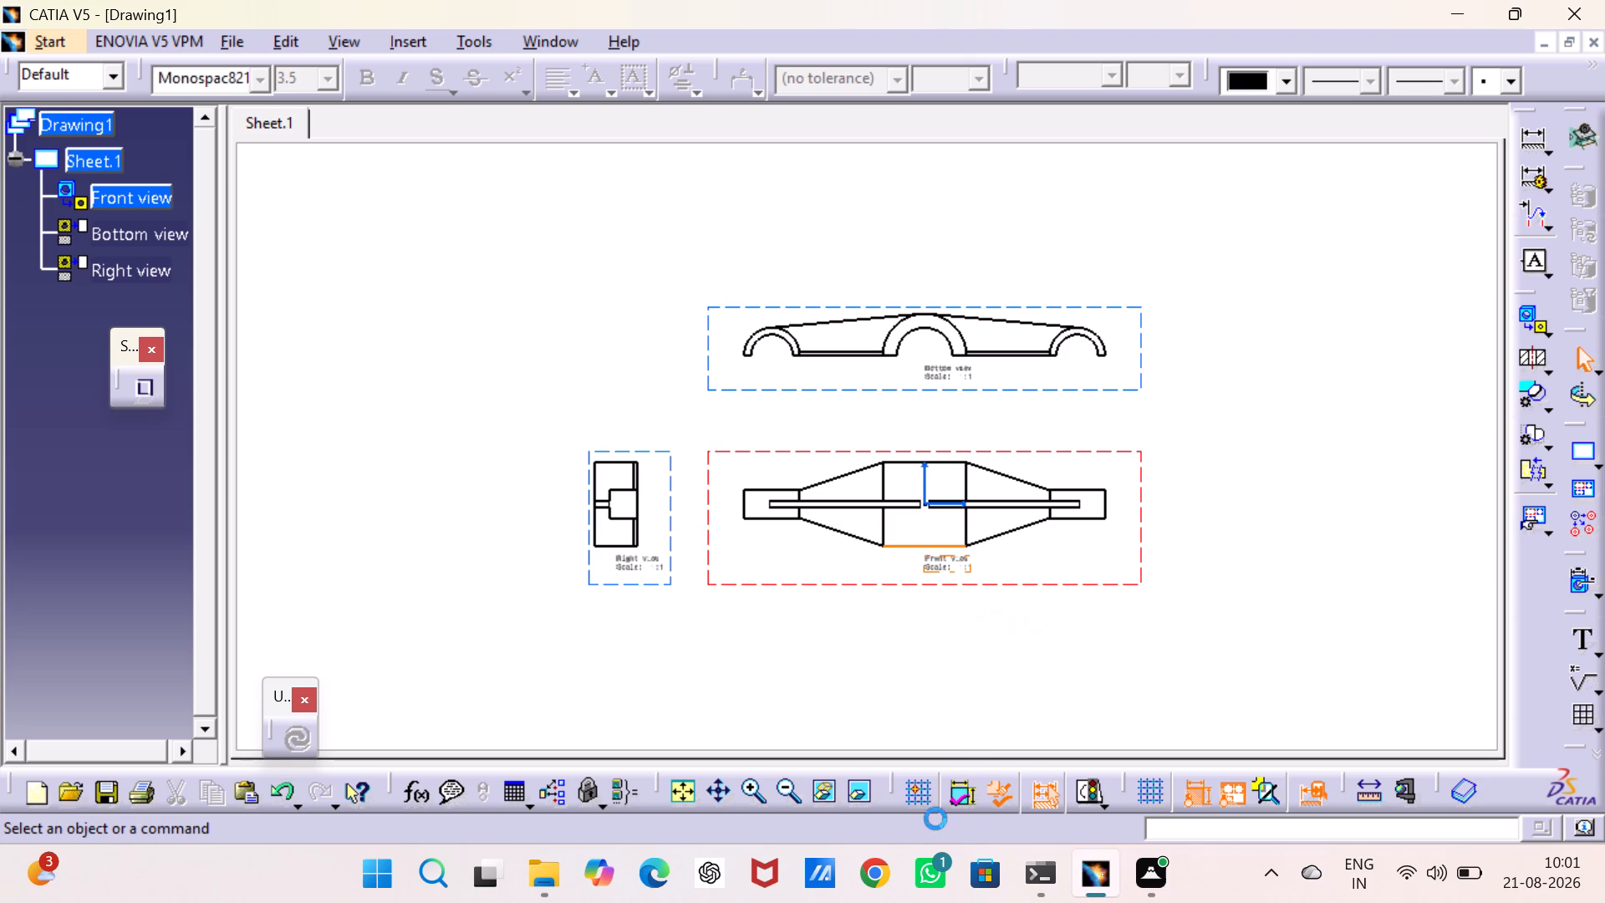
pyautogui.click(685, 789)
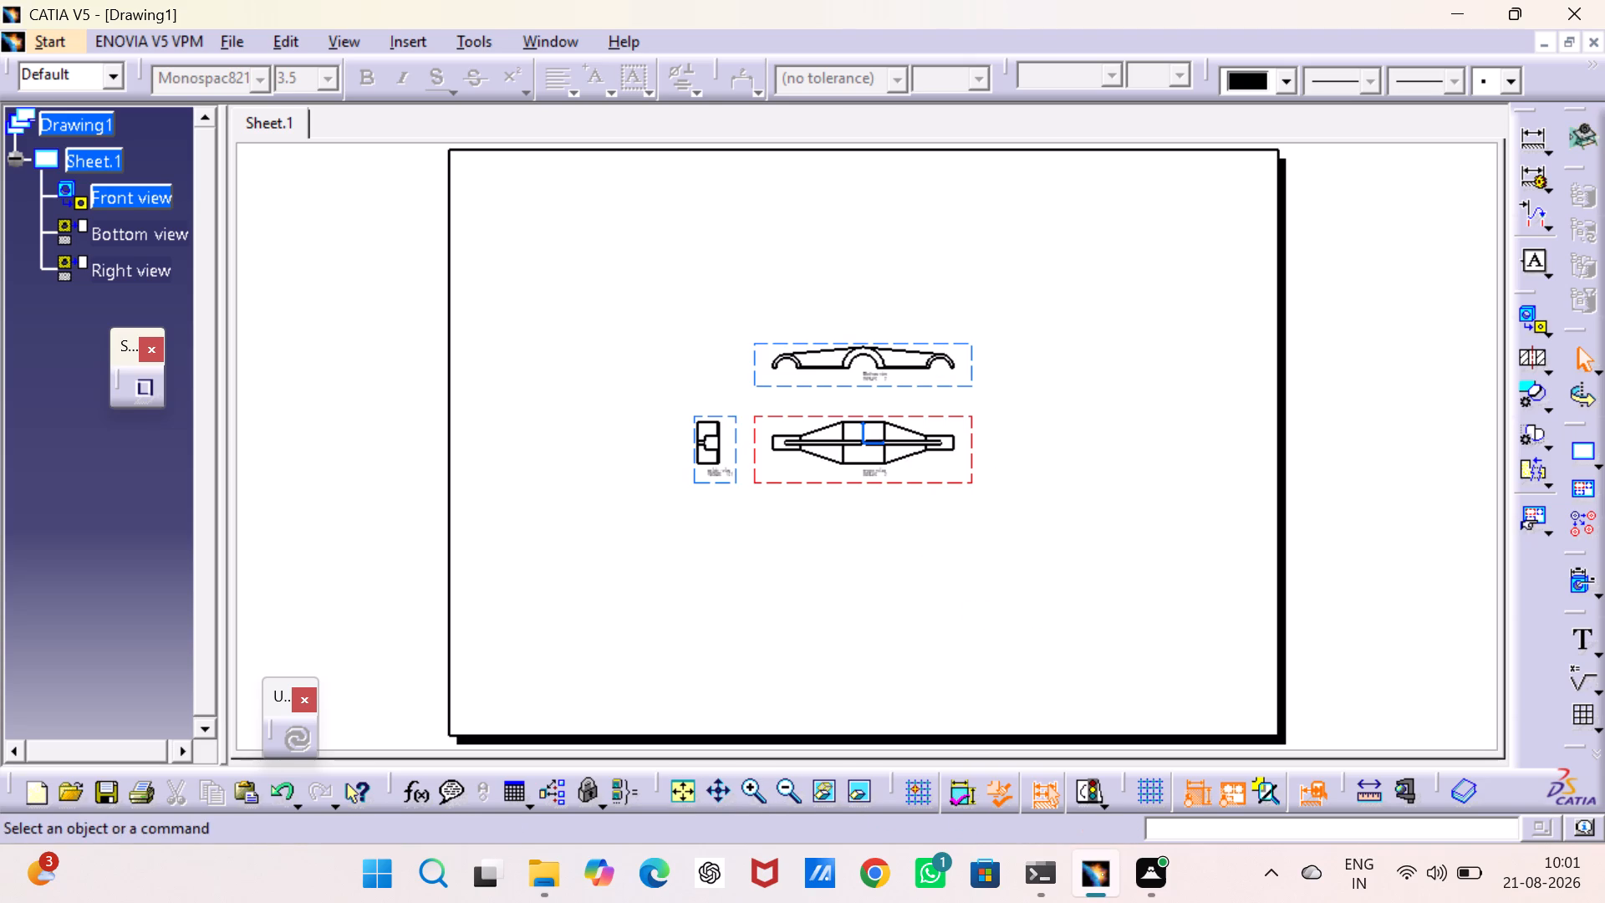
pyautogui.click(1227, 508)
pyautogui.moveTo(877, 343); pyautogui.dragTo(847, 210)
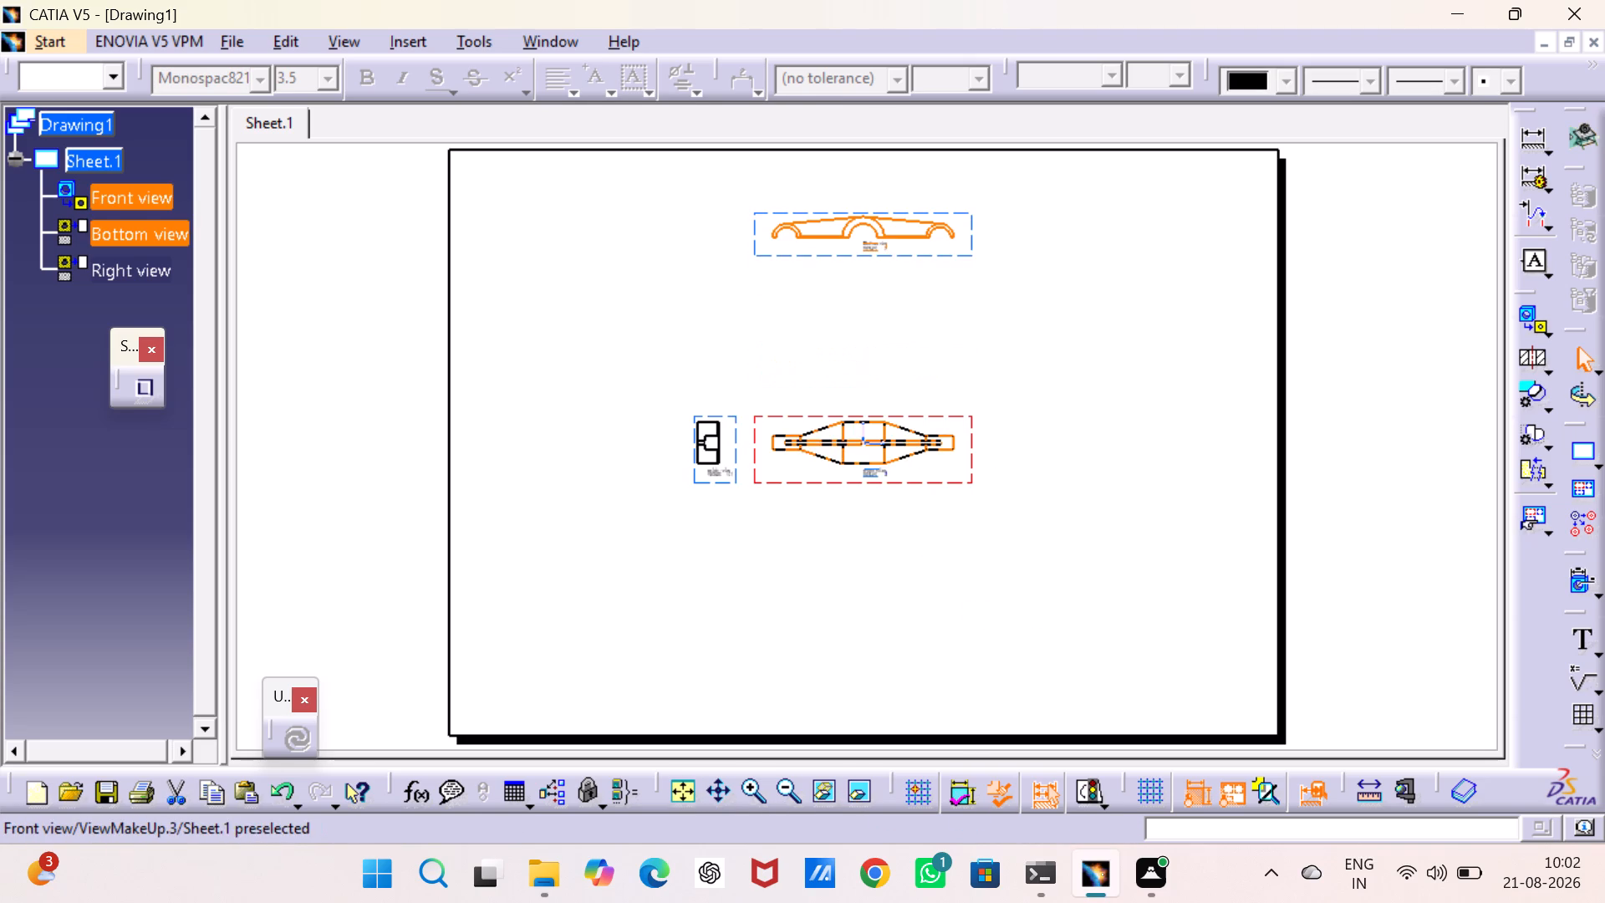
pyautogui.moveTo(736, 460); pyautogui.dragTo(1077, 480)
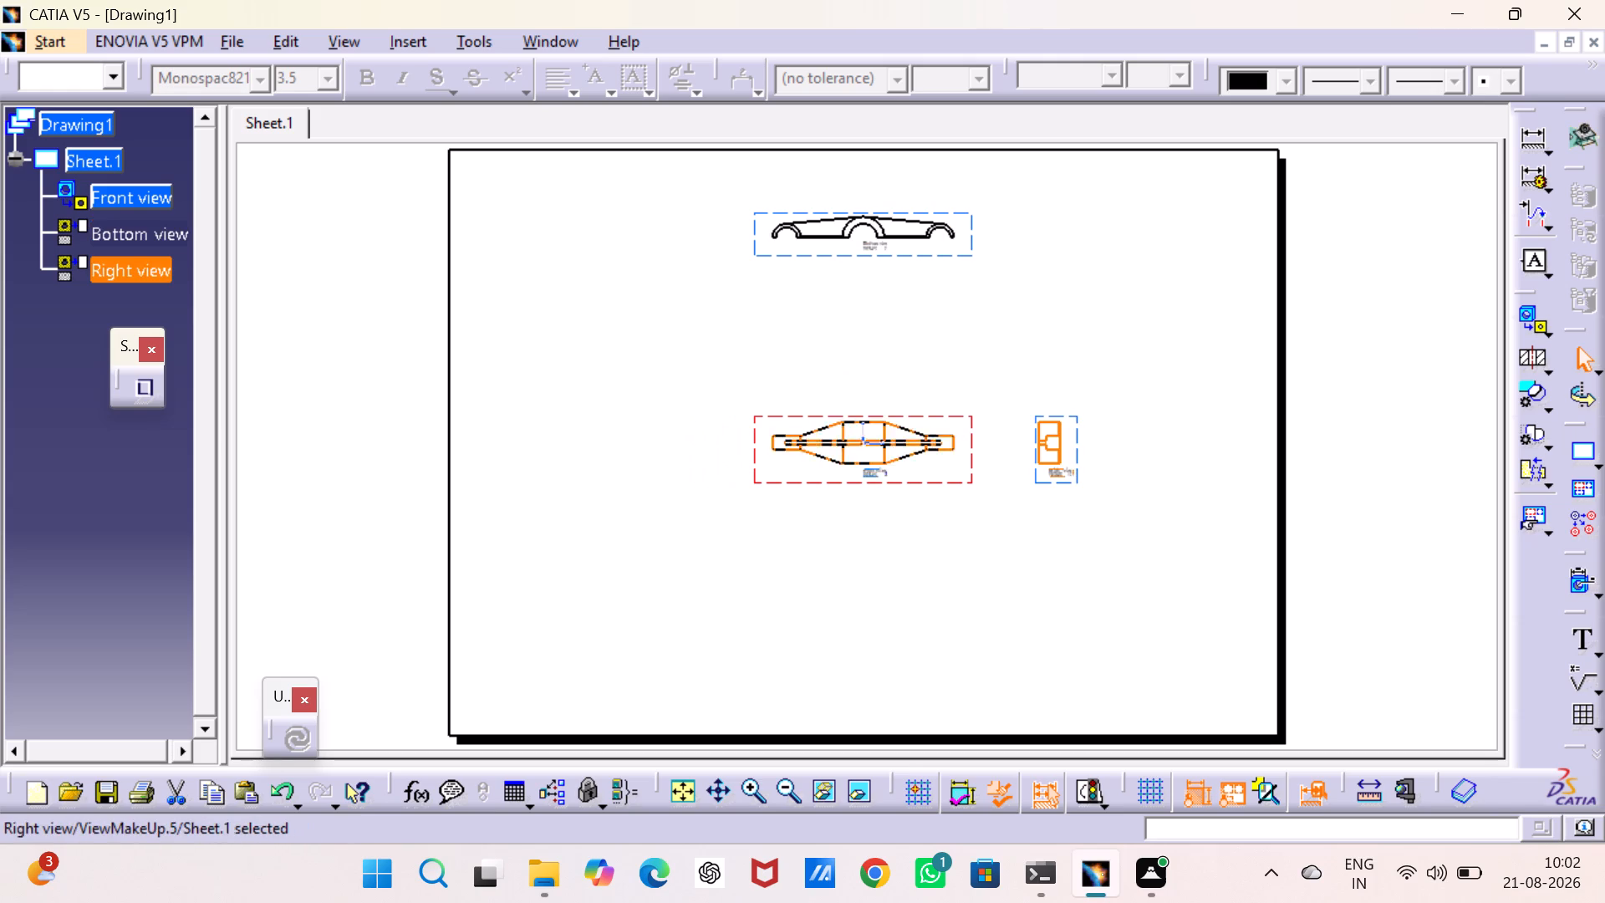
pyautogui.moveTo(754, 448); pyautogui.dragTo(550, 439)
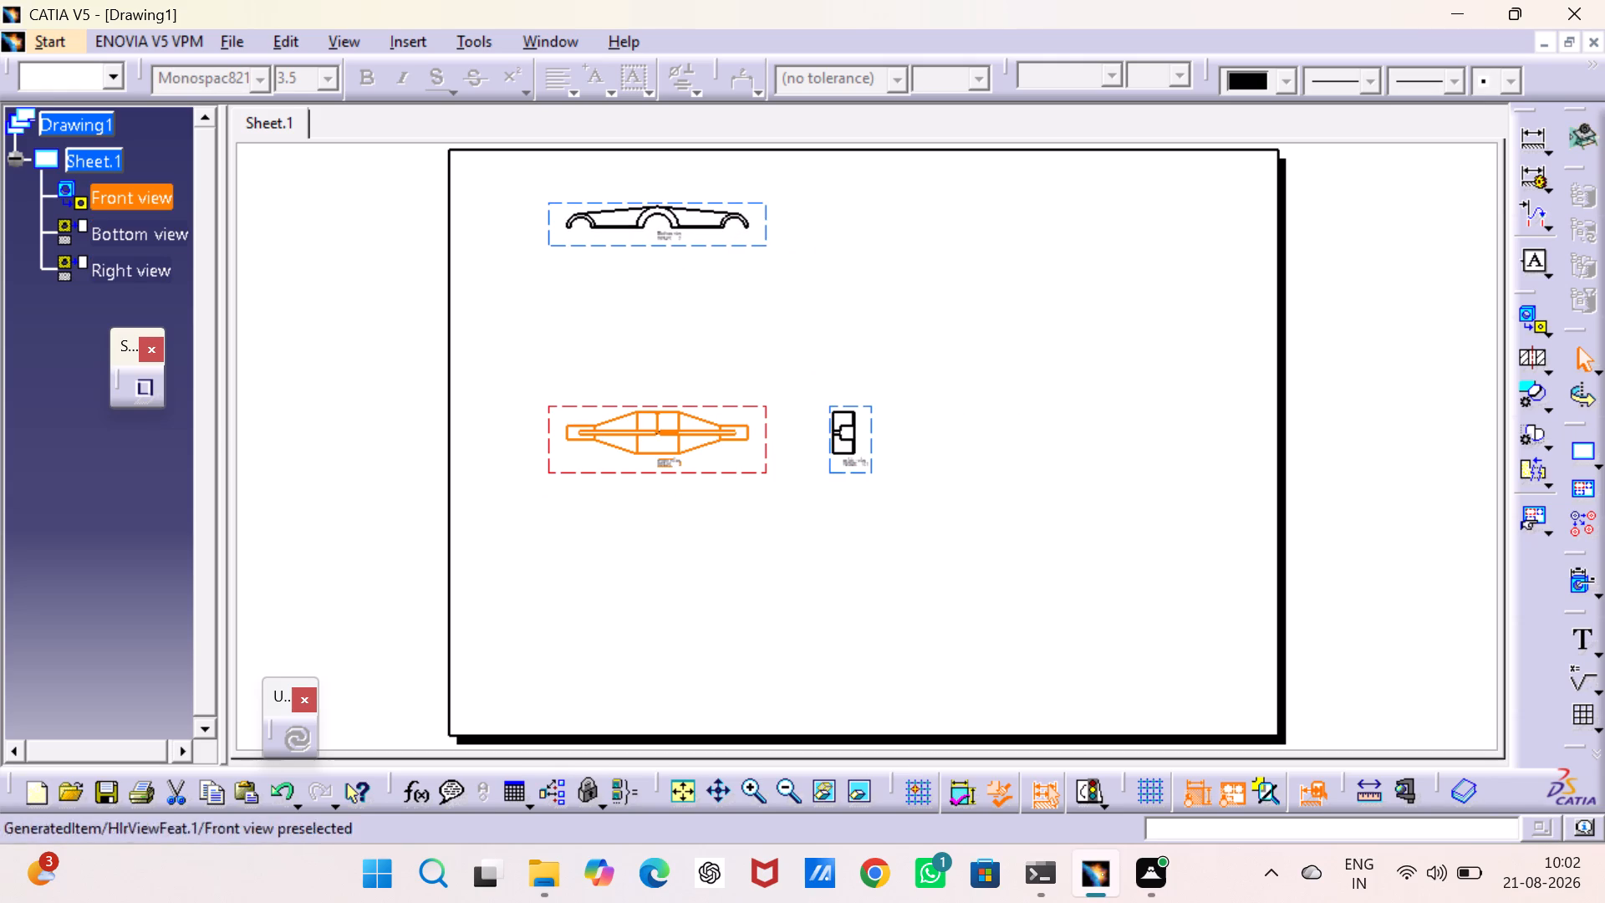
pyautogui.click(837, 338)
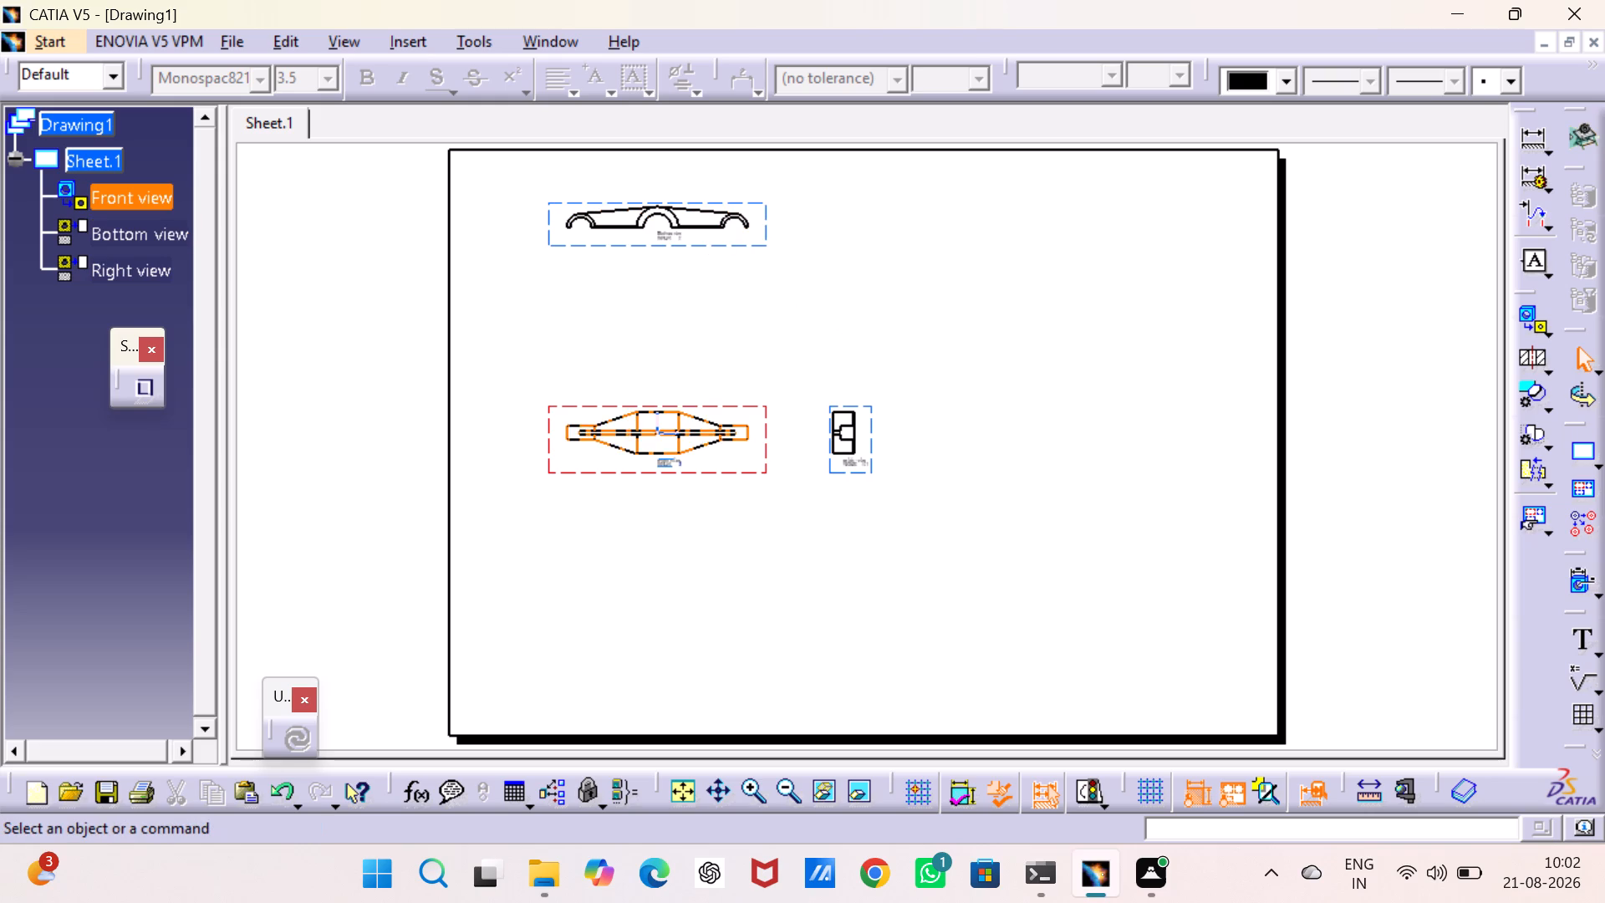
# Set the front view's scale to 2:1.
pyautogui.click(763, 428)
pyautogui.rightClick(762, 428)
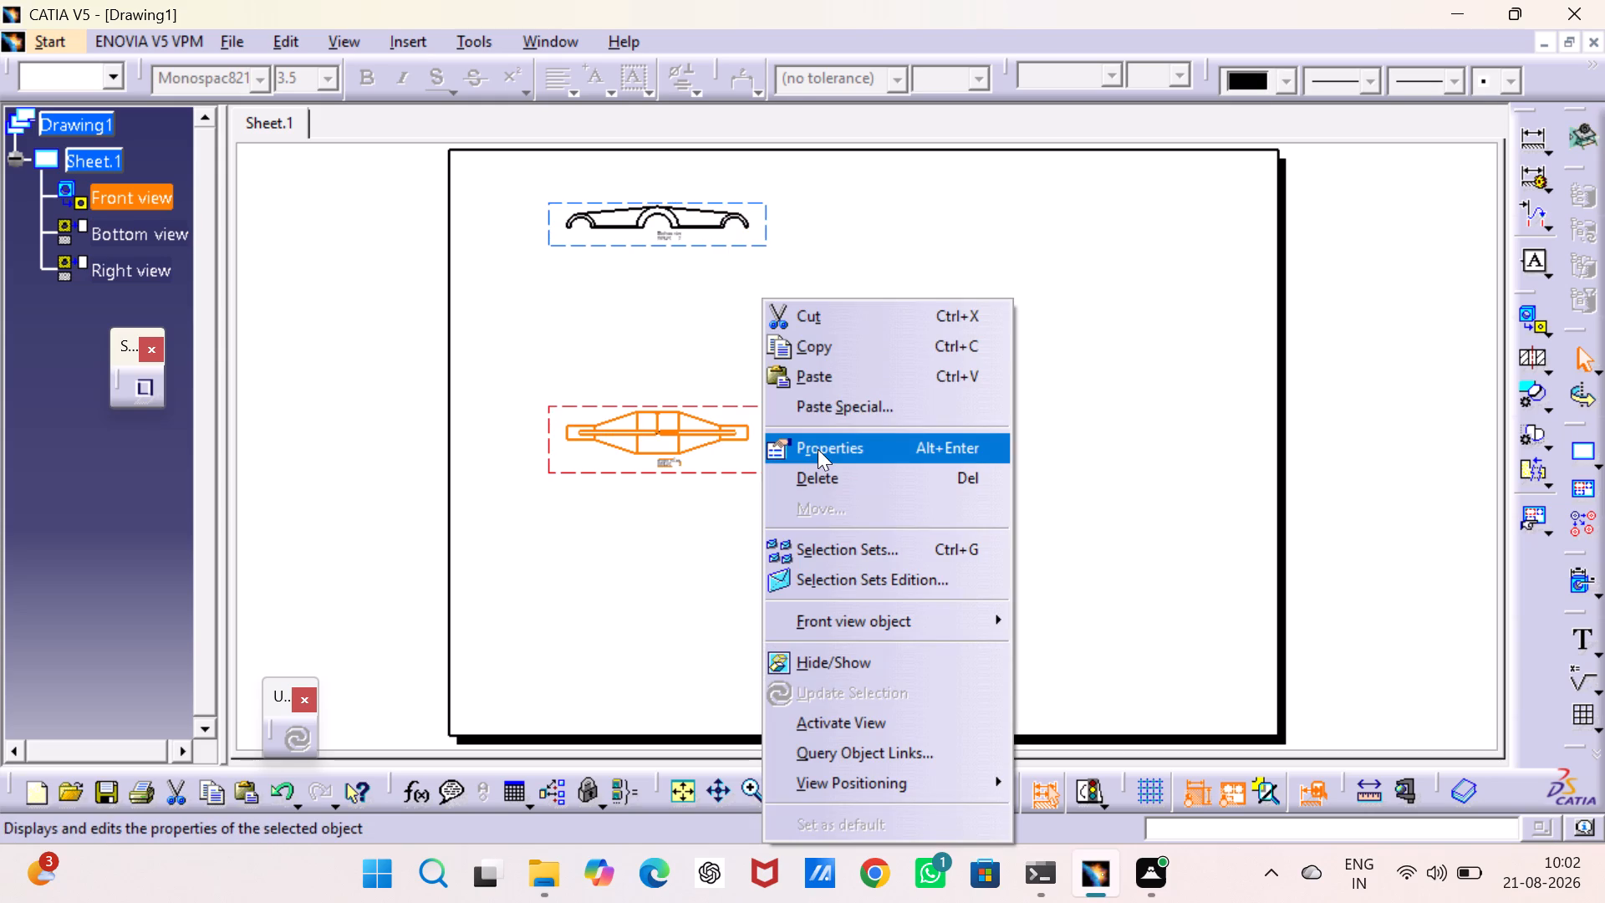
pyautogui.click(818, 449)
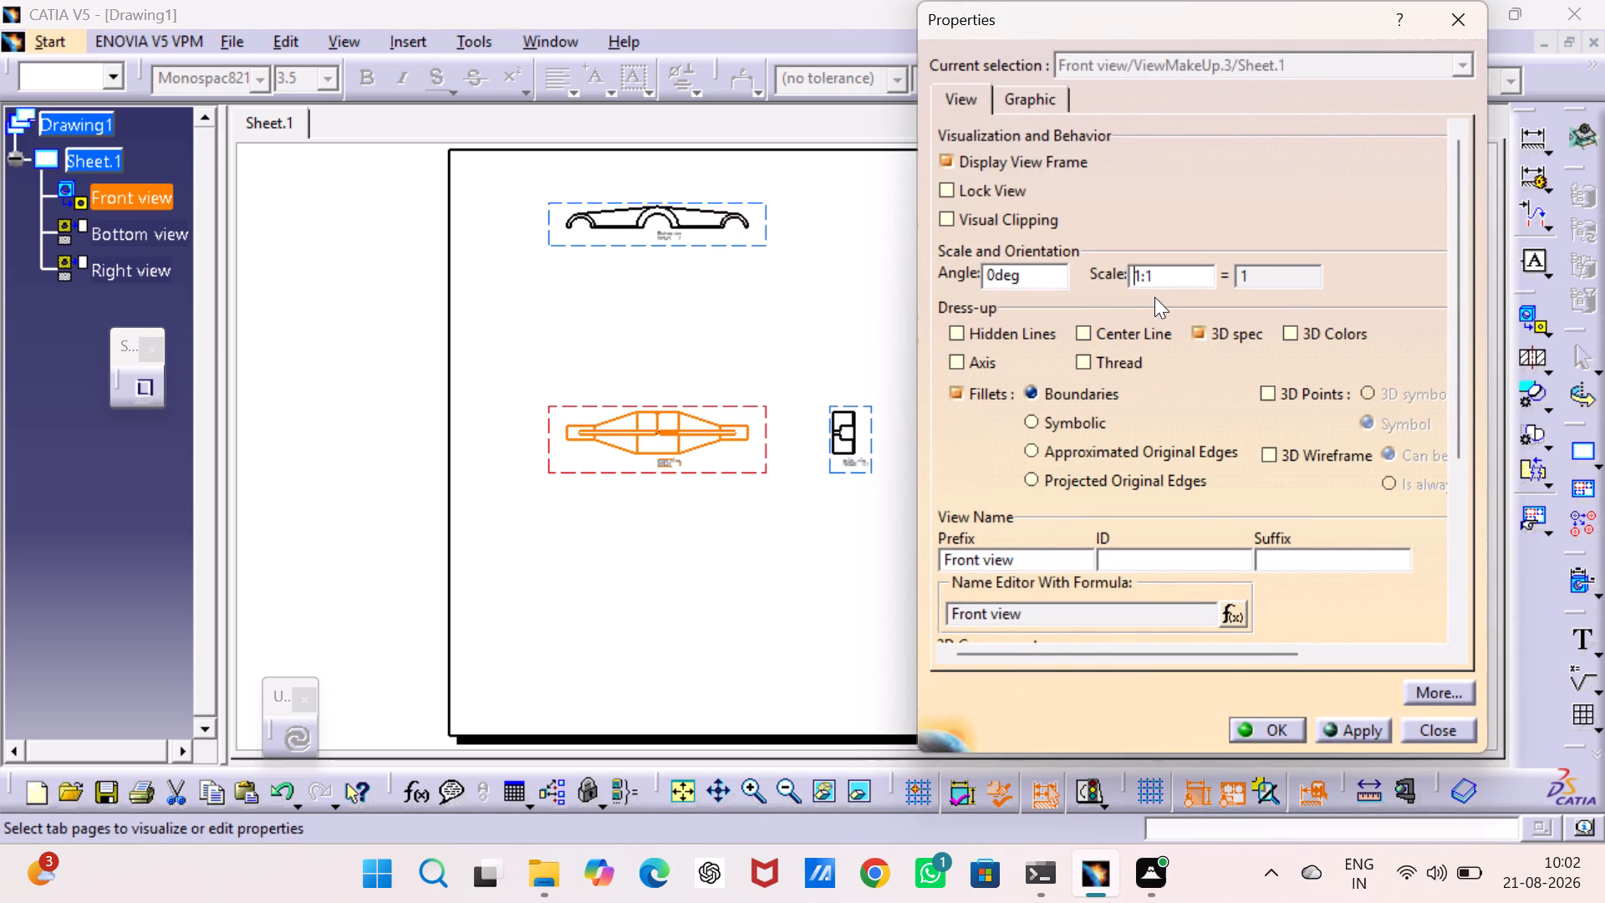
pyautogui.press('Right')
pyautogui.press('BackSpace')
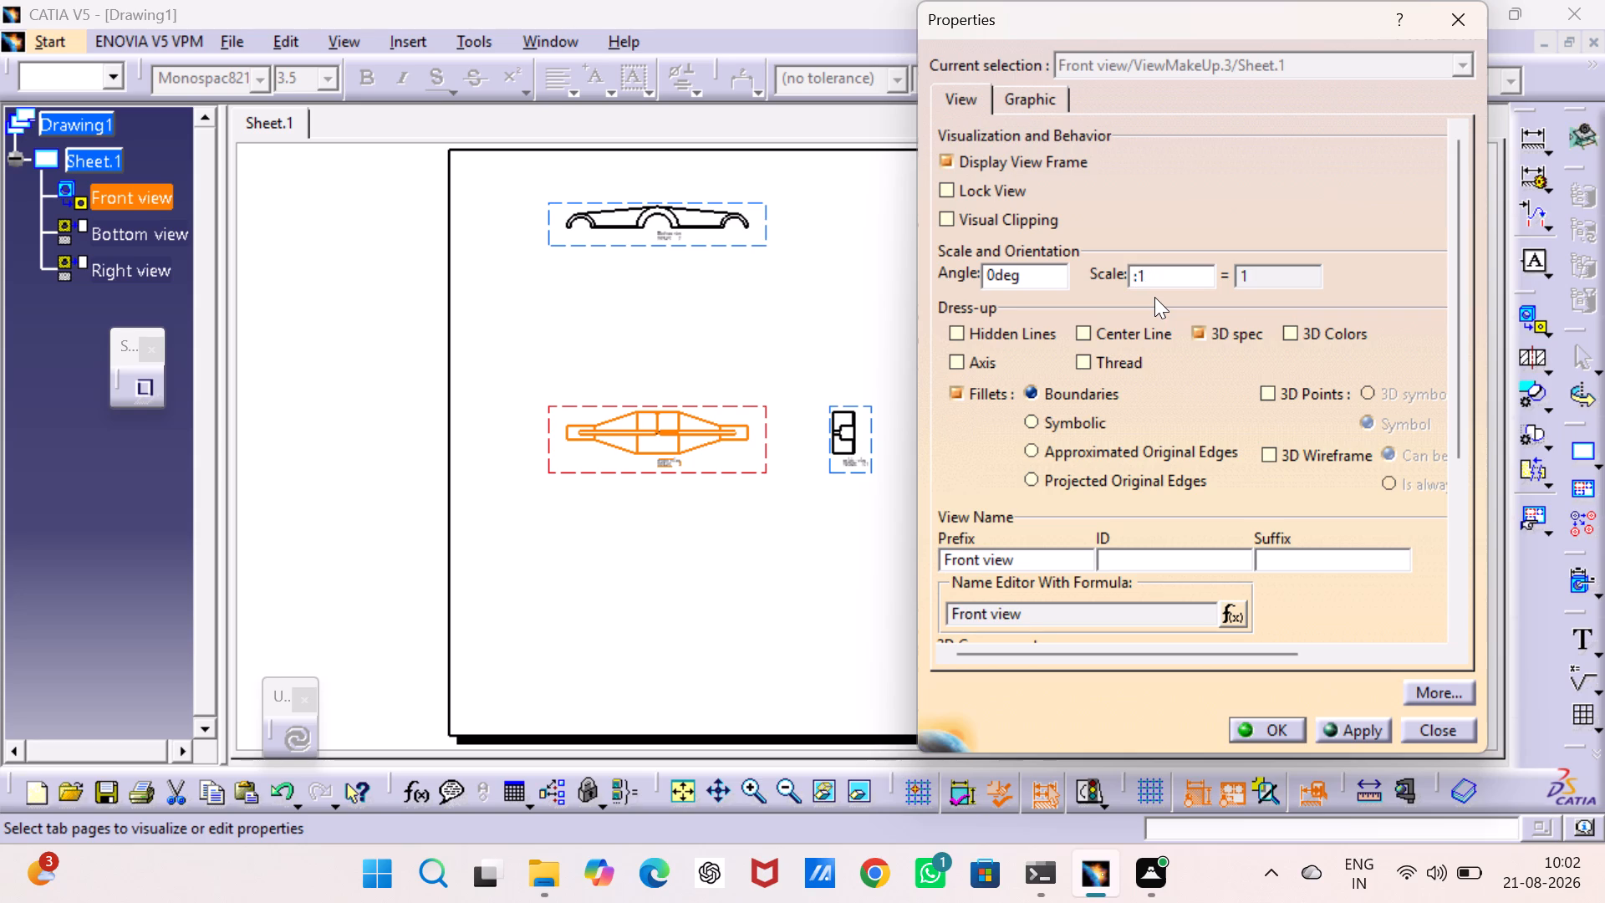
pyautogui.press('2')
pyautogui.press('Return')
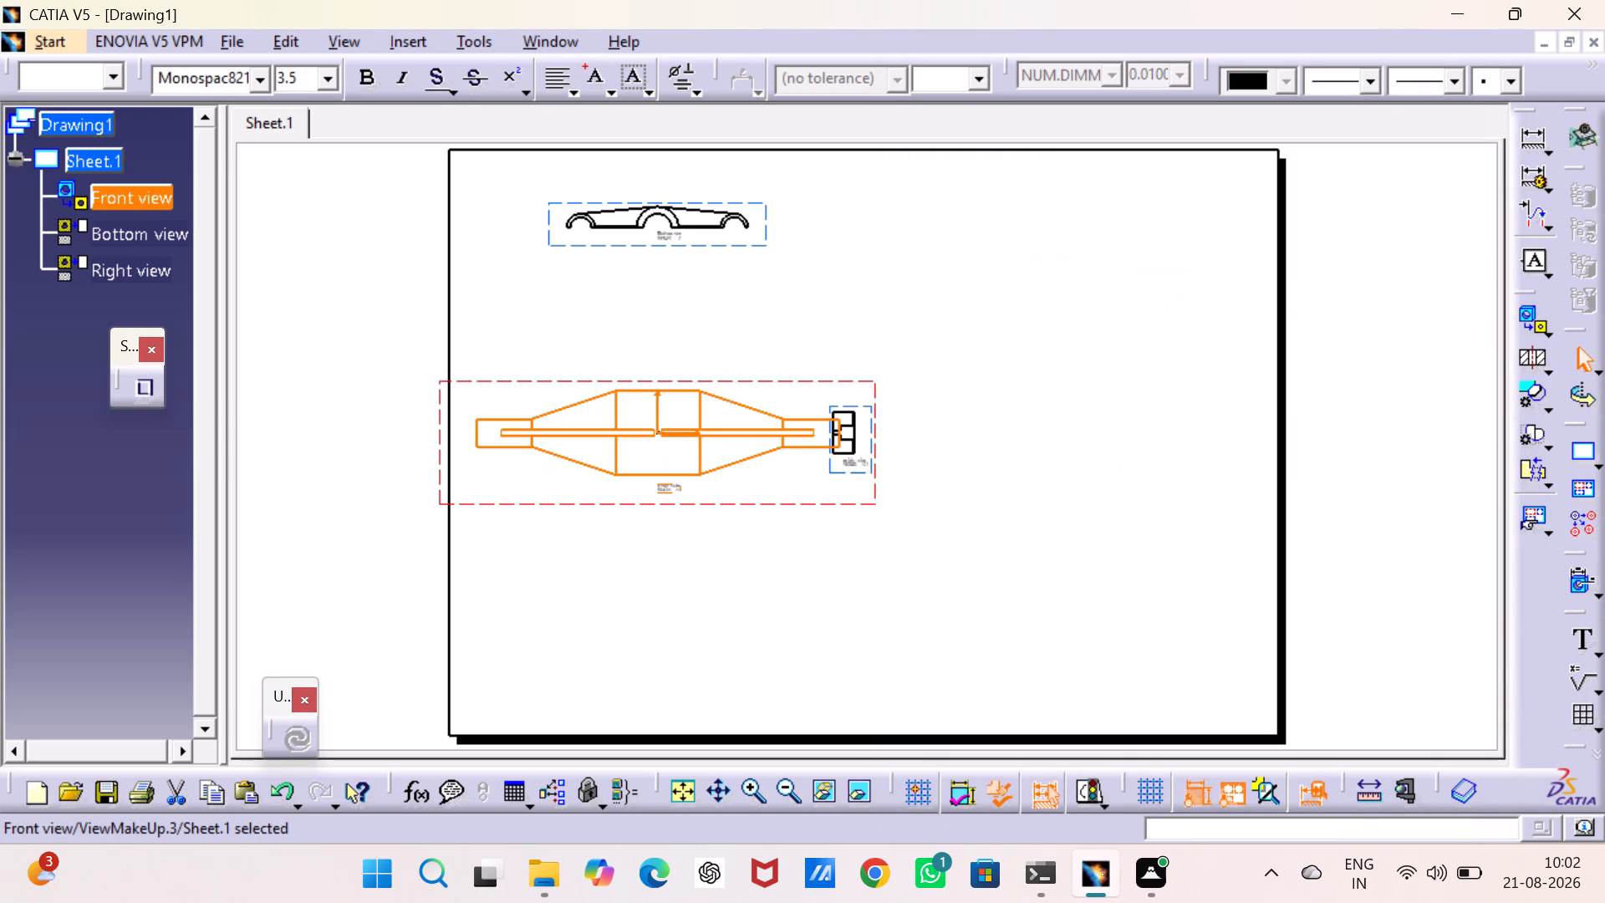
# Move the right view farther right on the sheet, clear of the enlarged front view.
pyautogui.moveTo(869, 447); pyautogui.dragTo(871, 447)
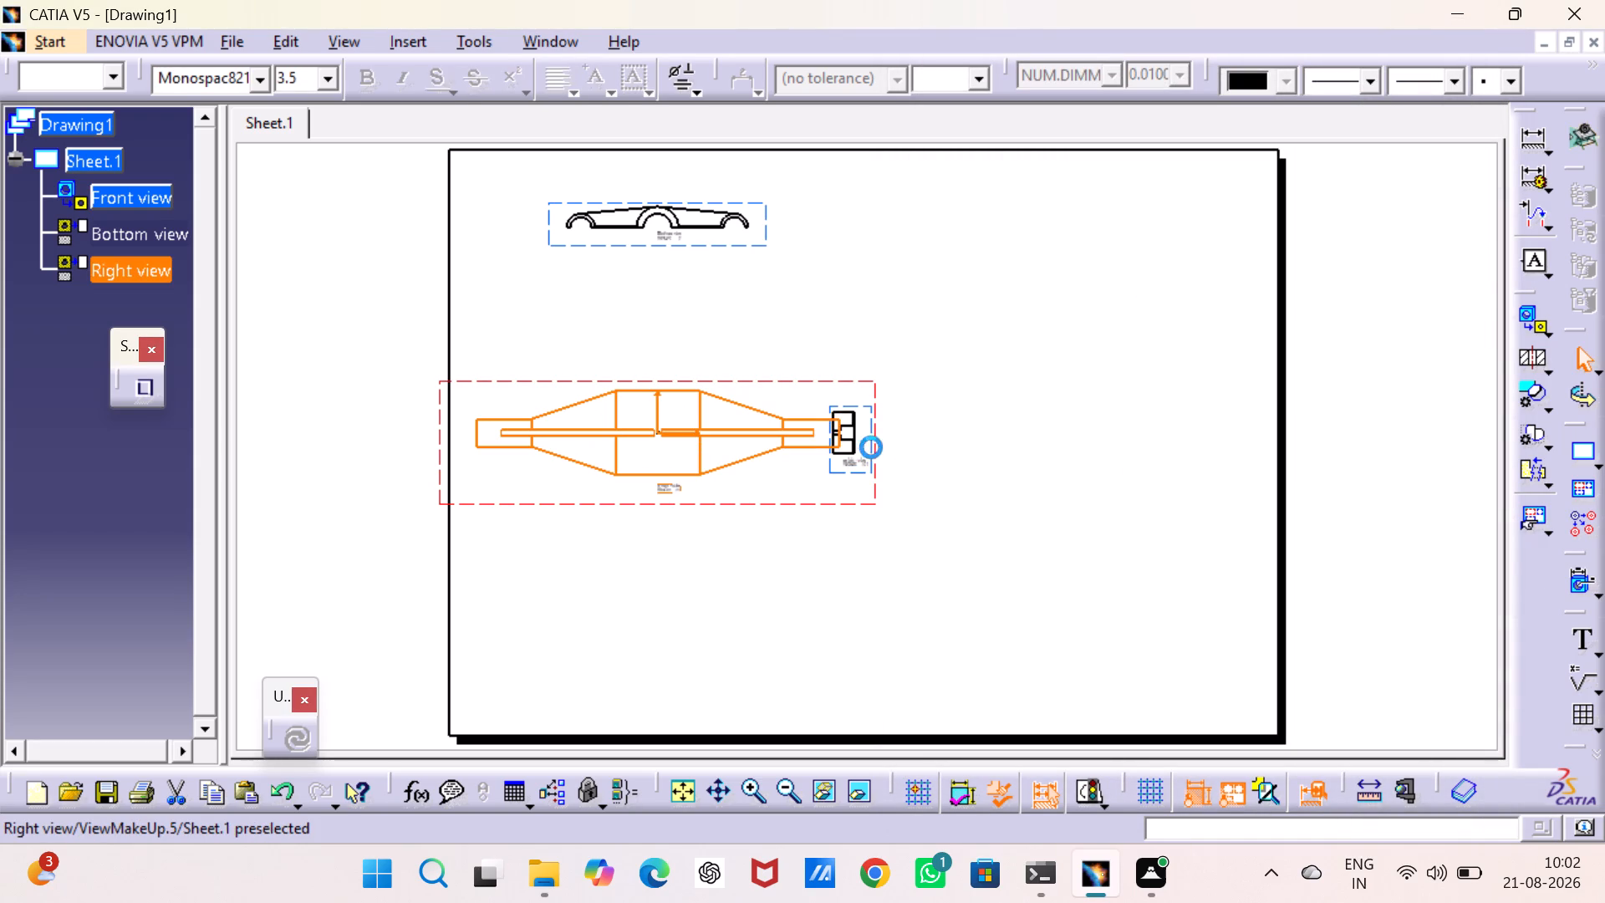
pyautogui.moveTo(871, 447); pyautogui.dragTo(966, 462)
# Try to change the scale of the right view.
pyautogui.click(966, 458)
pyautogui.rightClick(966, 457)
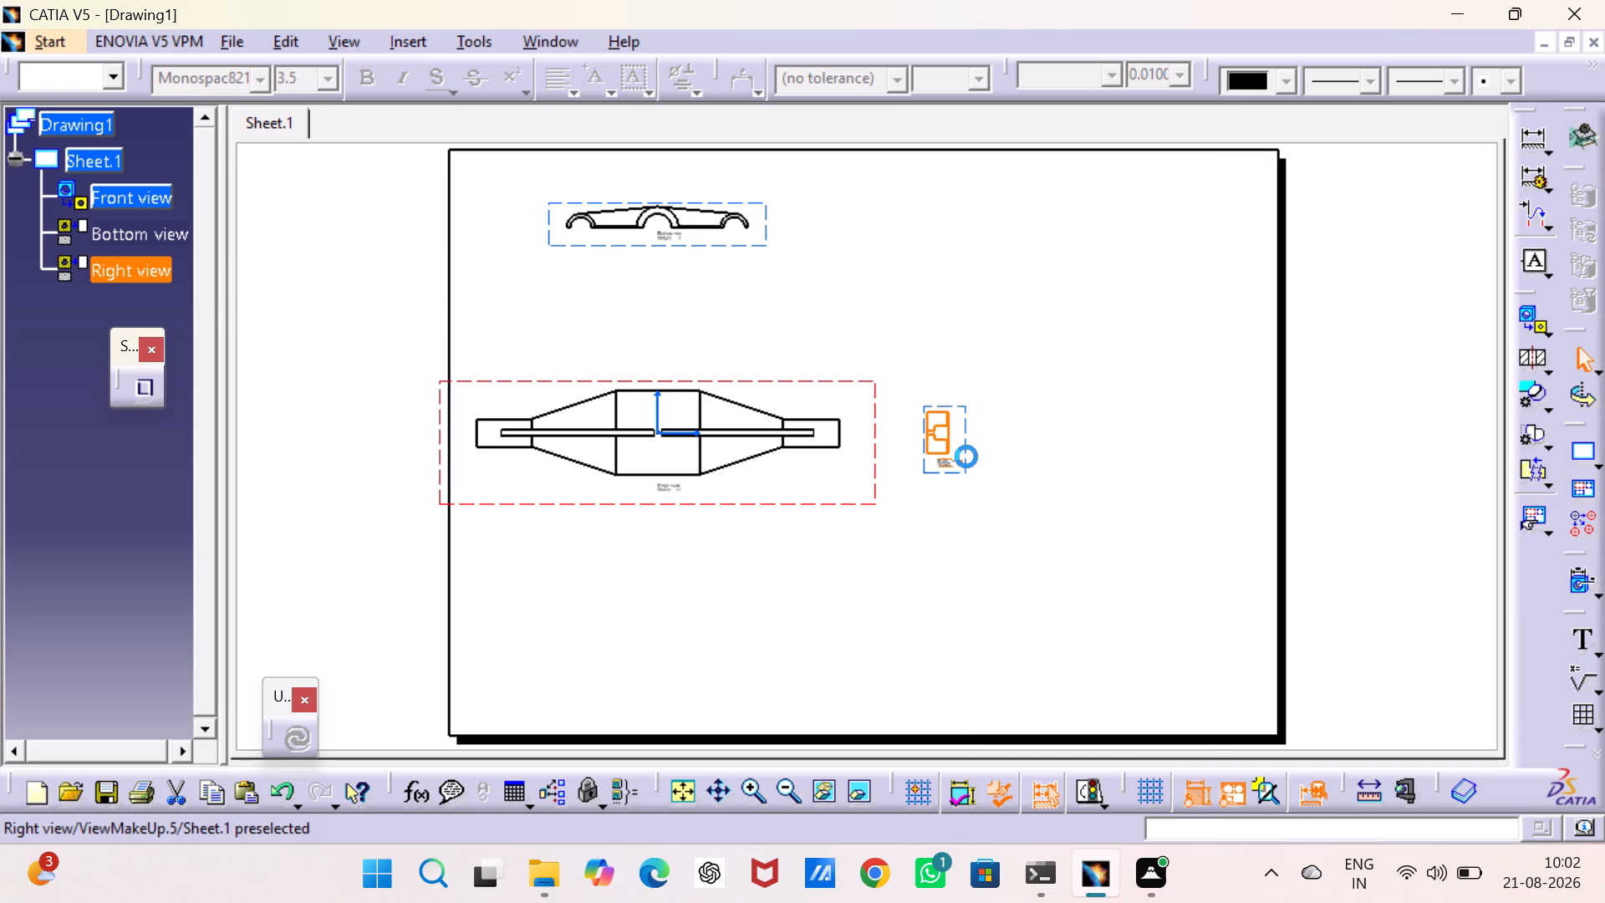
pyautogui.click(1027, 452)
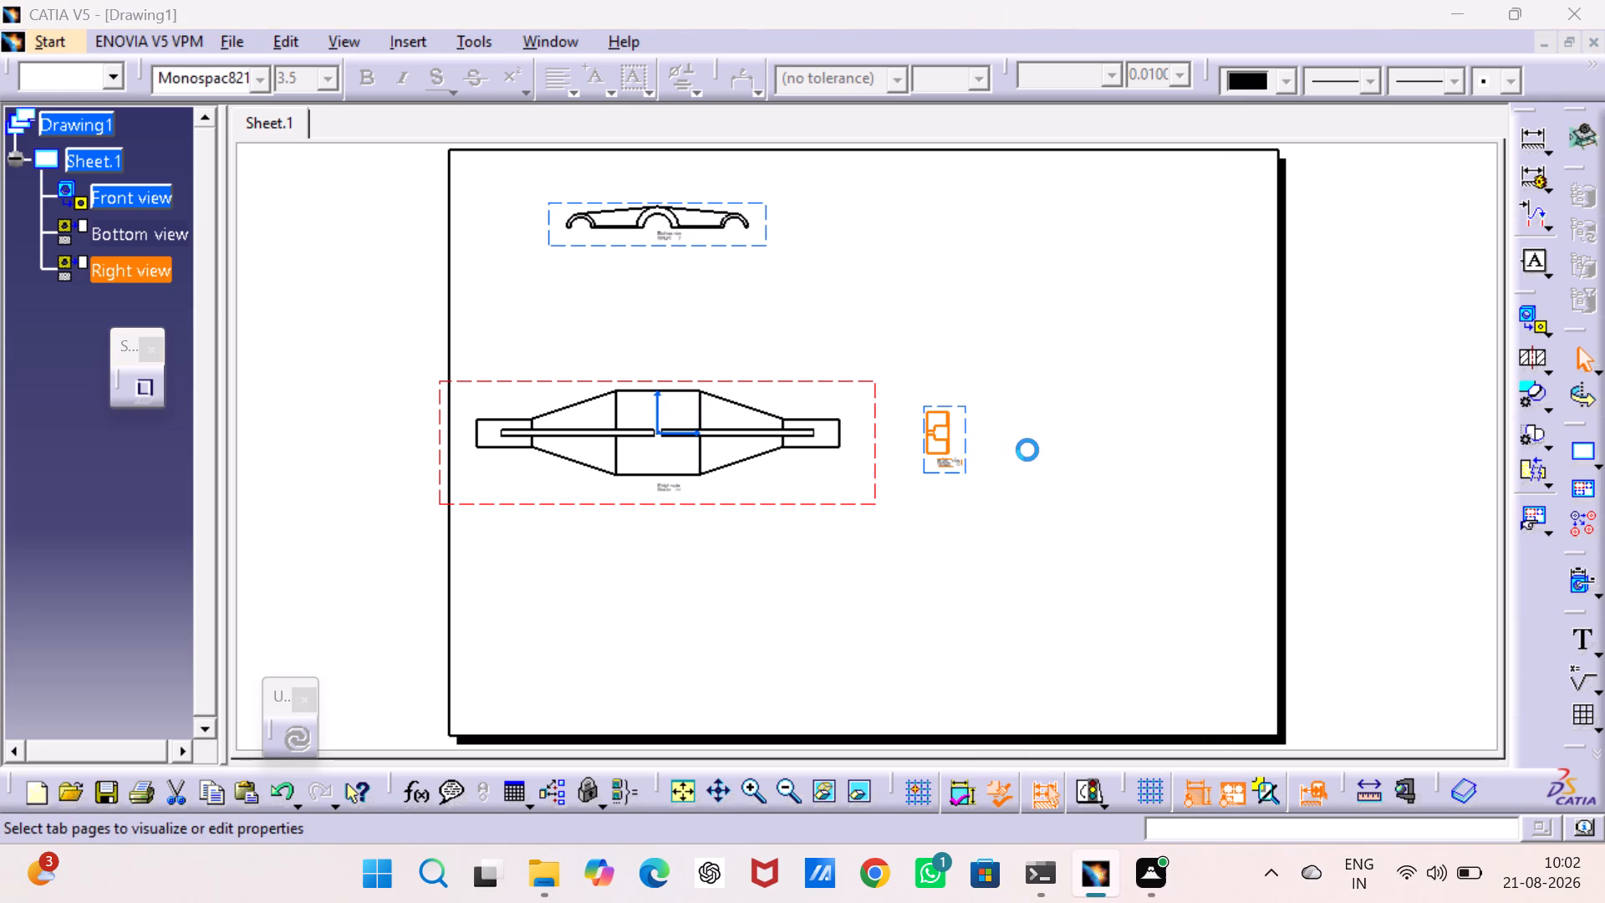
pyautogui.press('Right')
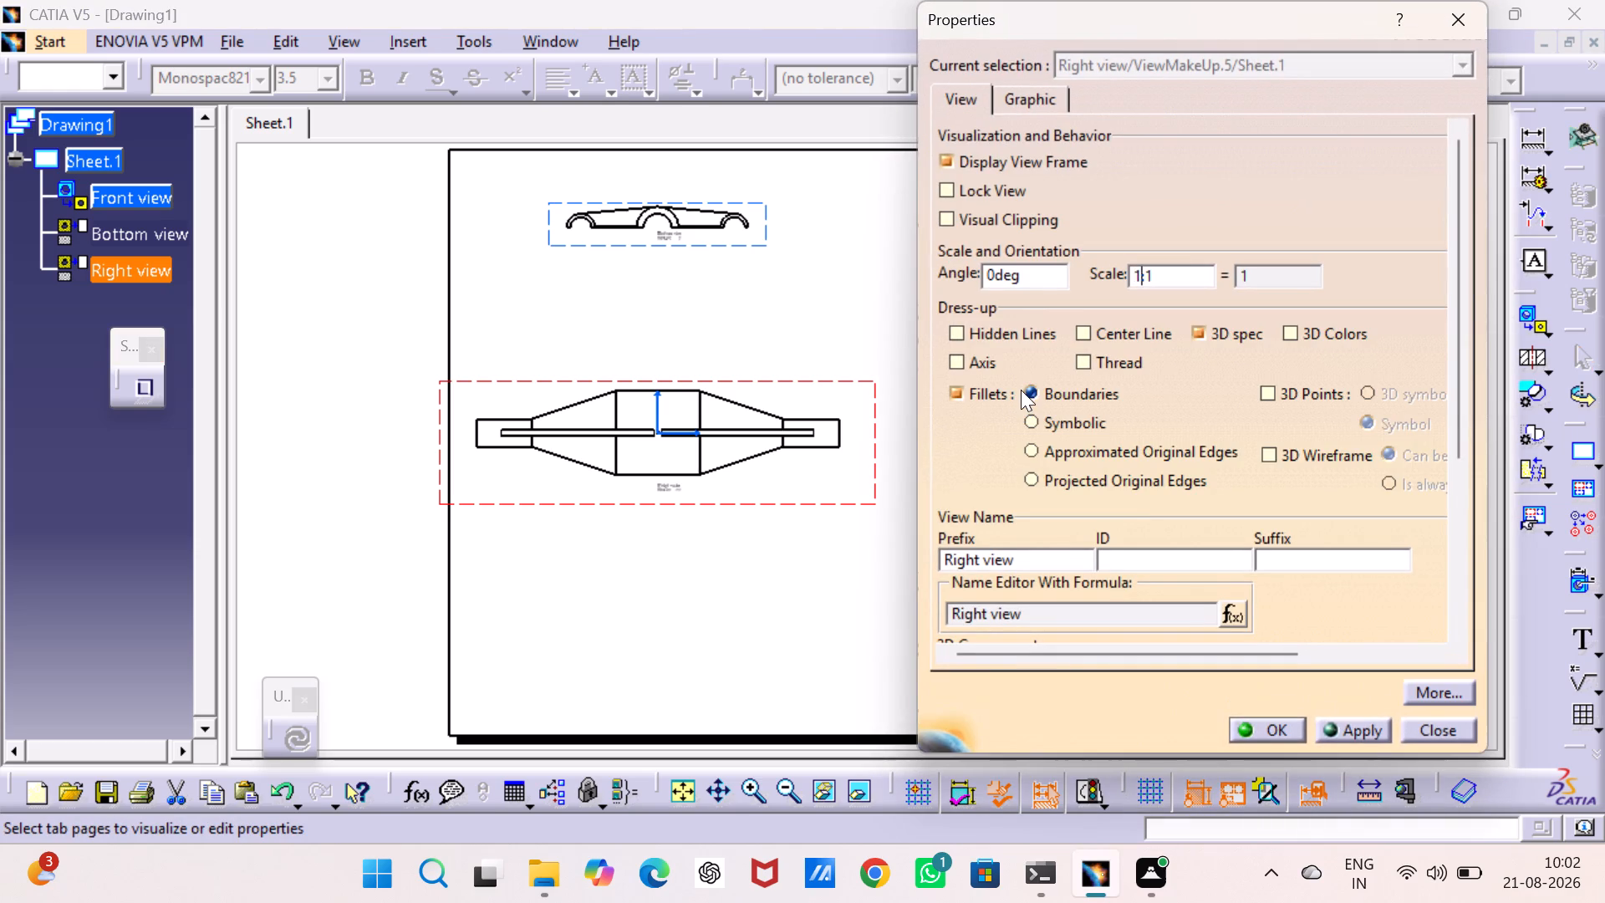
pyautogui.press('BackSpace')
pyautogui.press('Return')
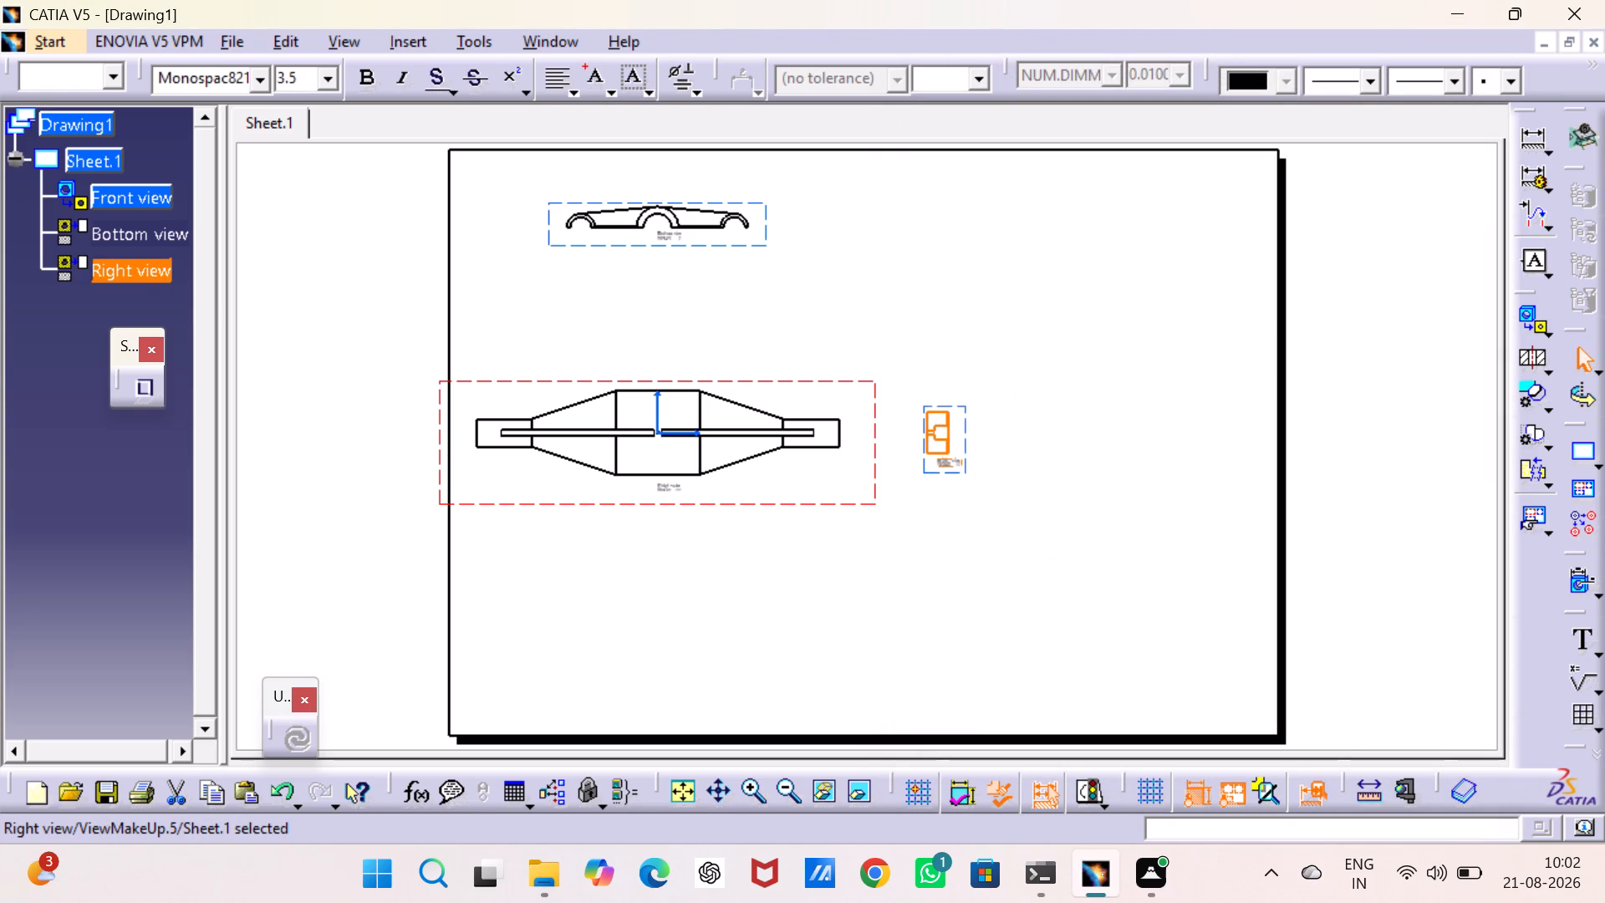
# Set the right view's scale to 2:1.
pyautogui.rightClick(961, 434)
pyautogui.click(1016, 443)
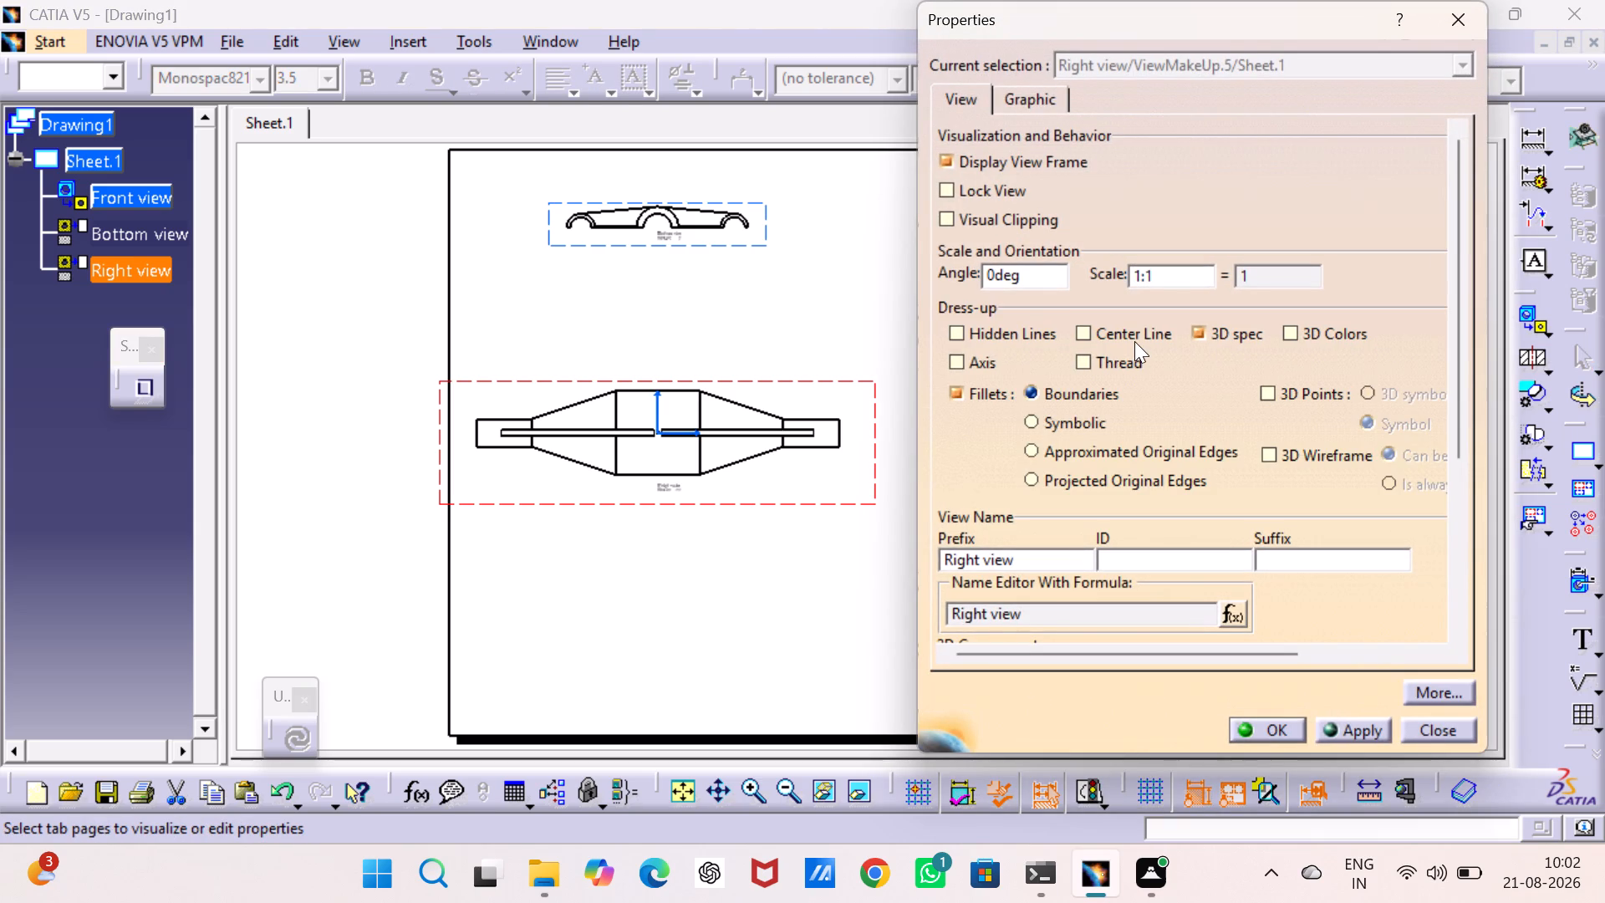
pyautogui.press('Right')
pyautogui.press('BackSpace')
pyautogui.press('2')
pyautogui.press('Return')
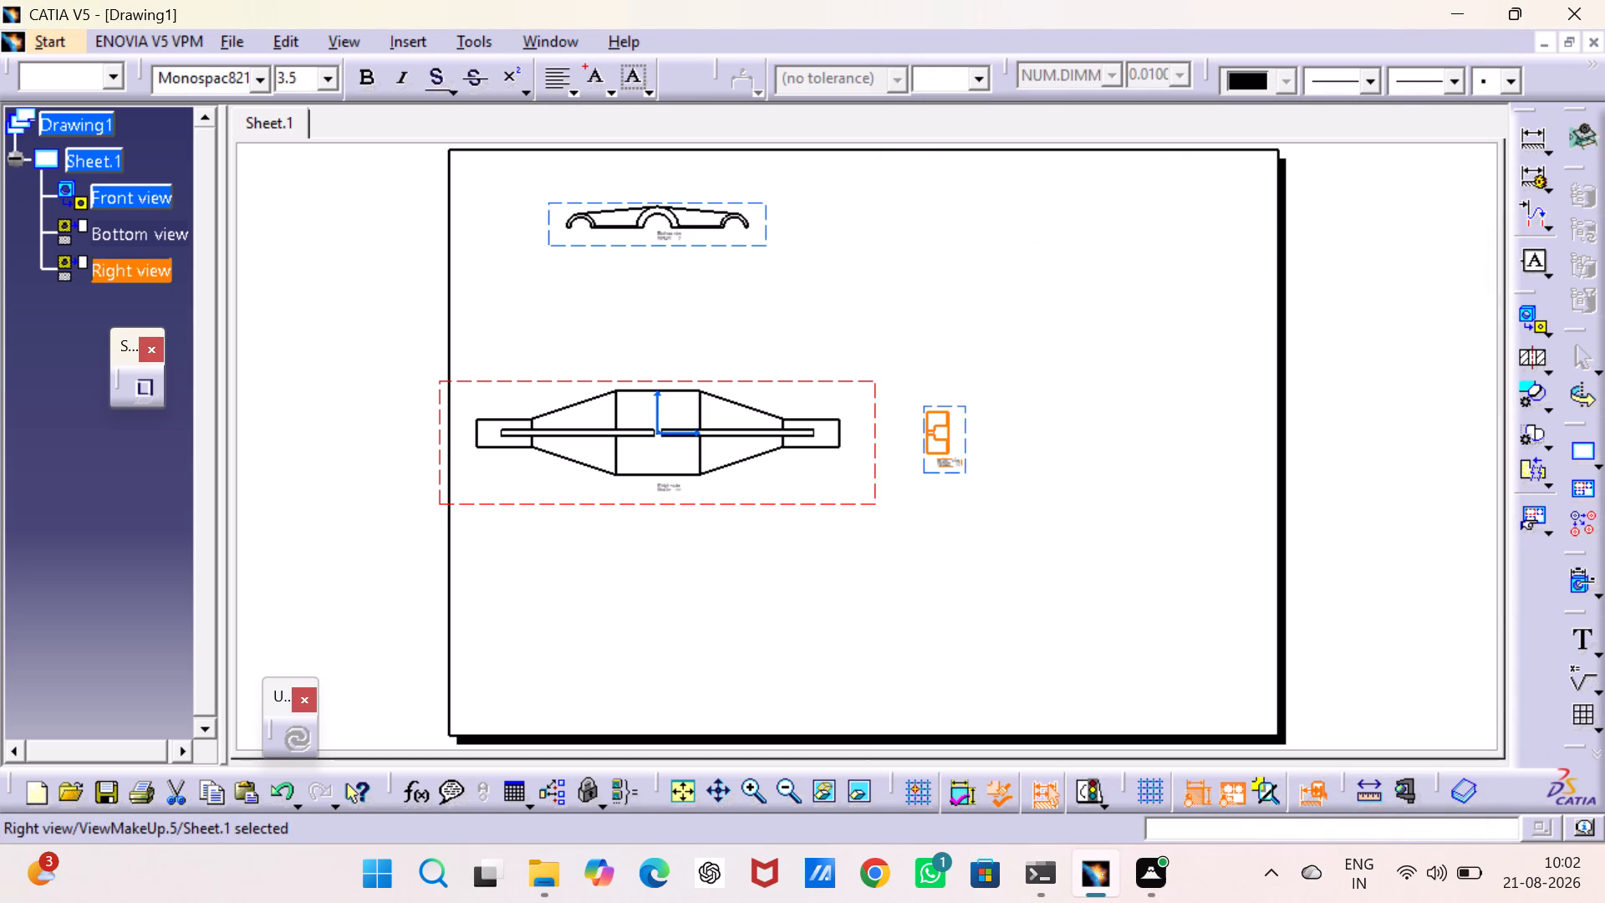
# Set the bottom view's scale to 2:1.
pyautogui.click(766, 227)
pyautogui.rightClick(765, 227)
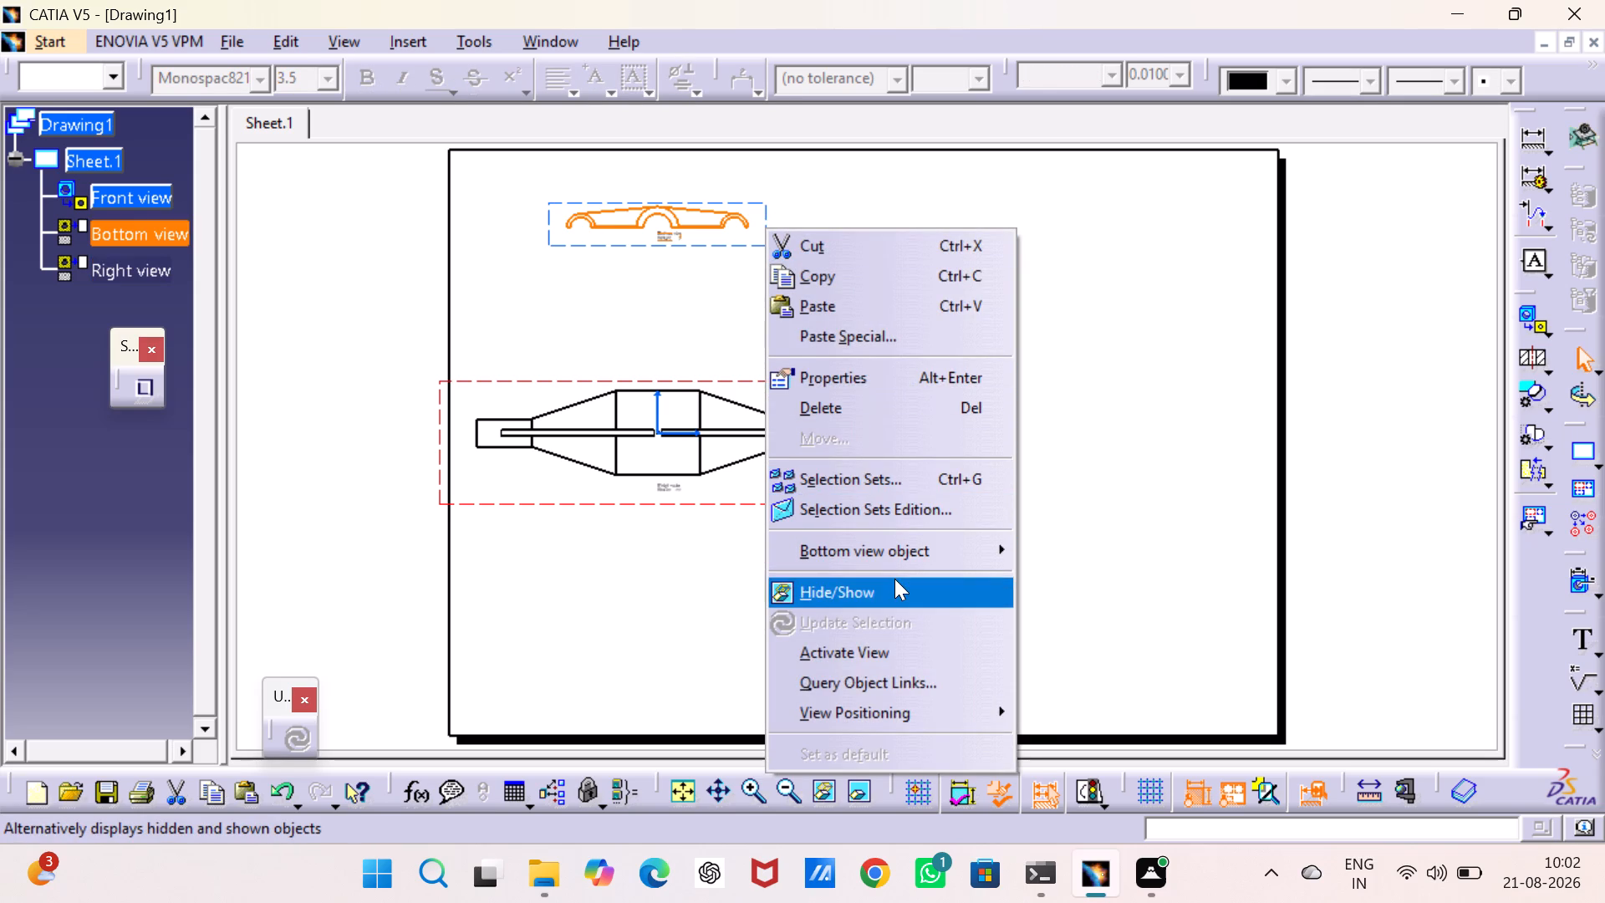
pyautogui.click(884, 385)
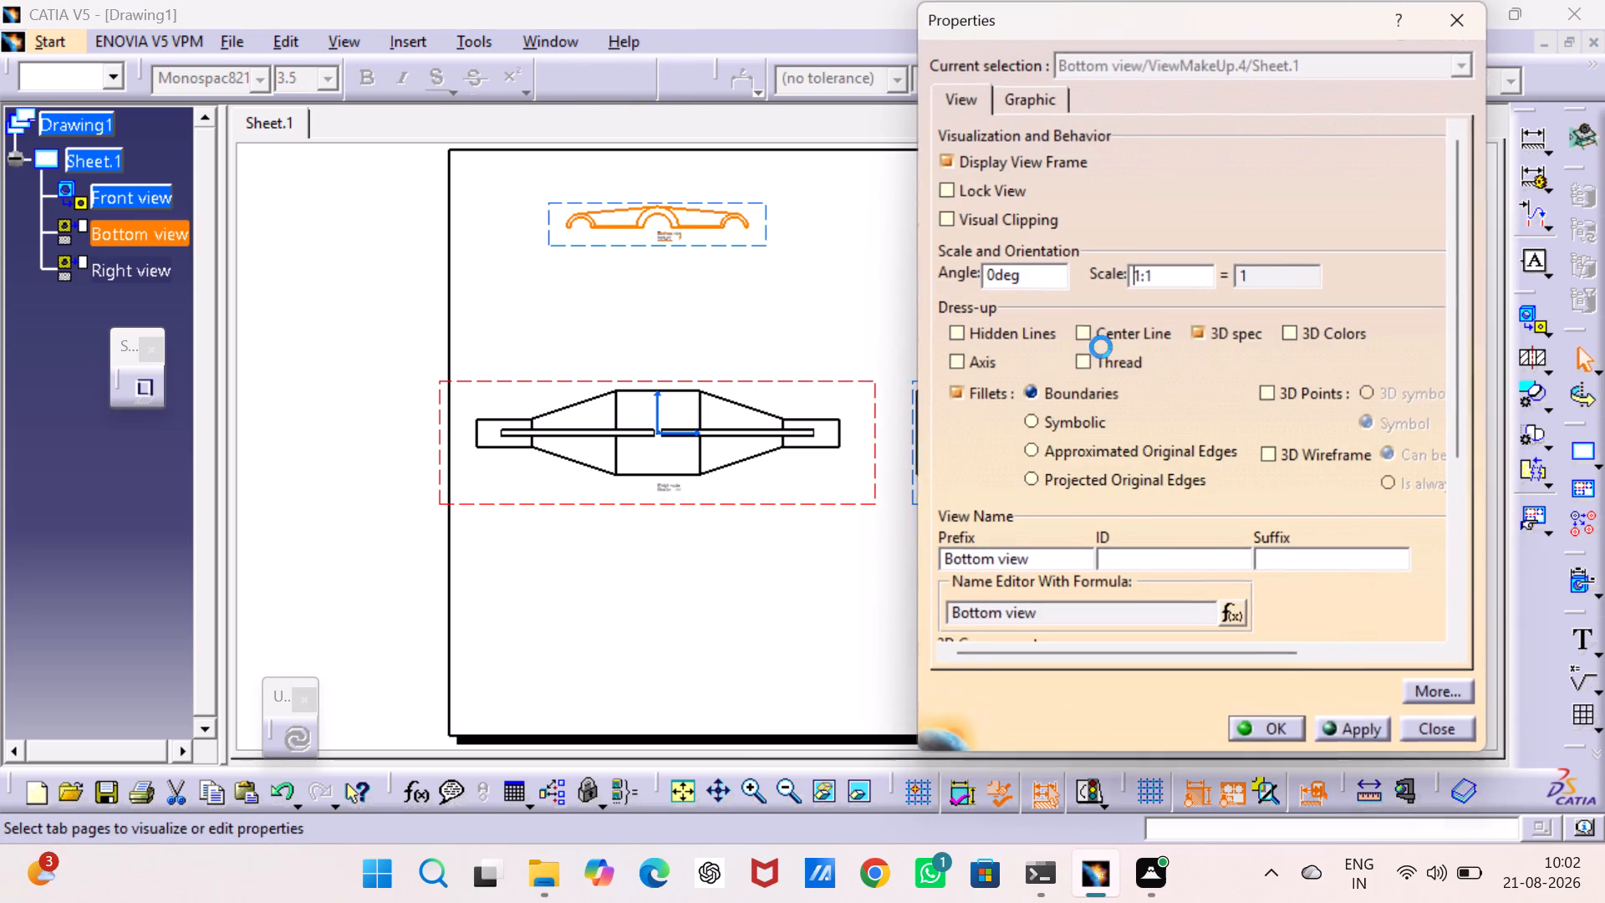
pyautogui.press('Right')
pyautogui.press('BackSpace')
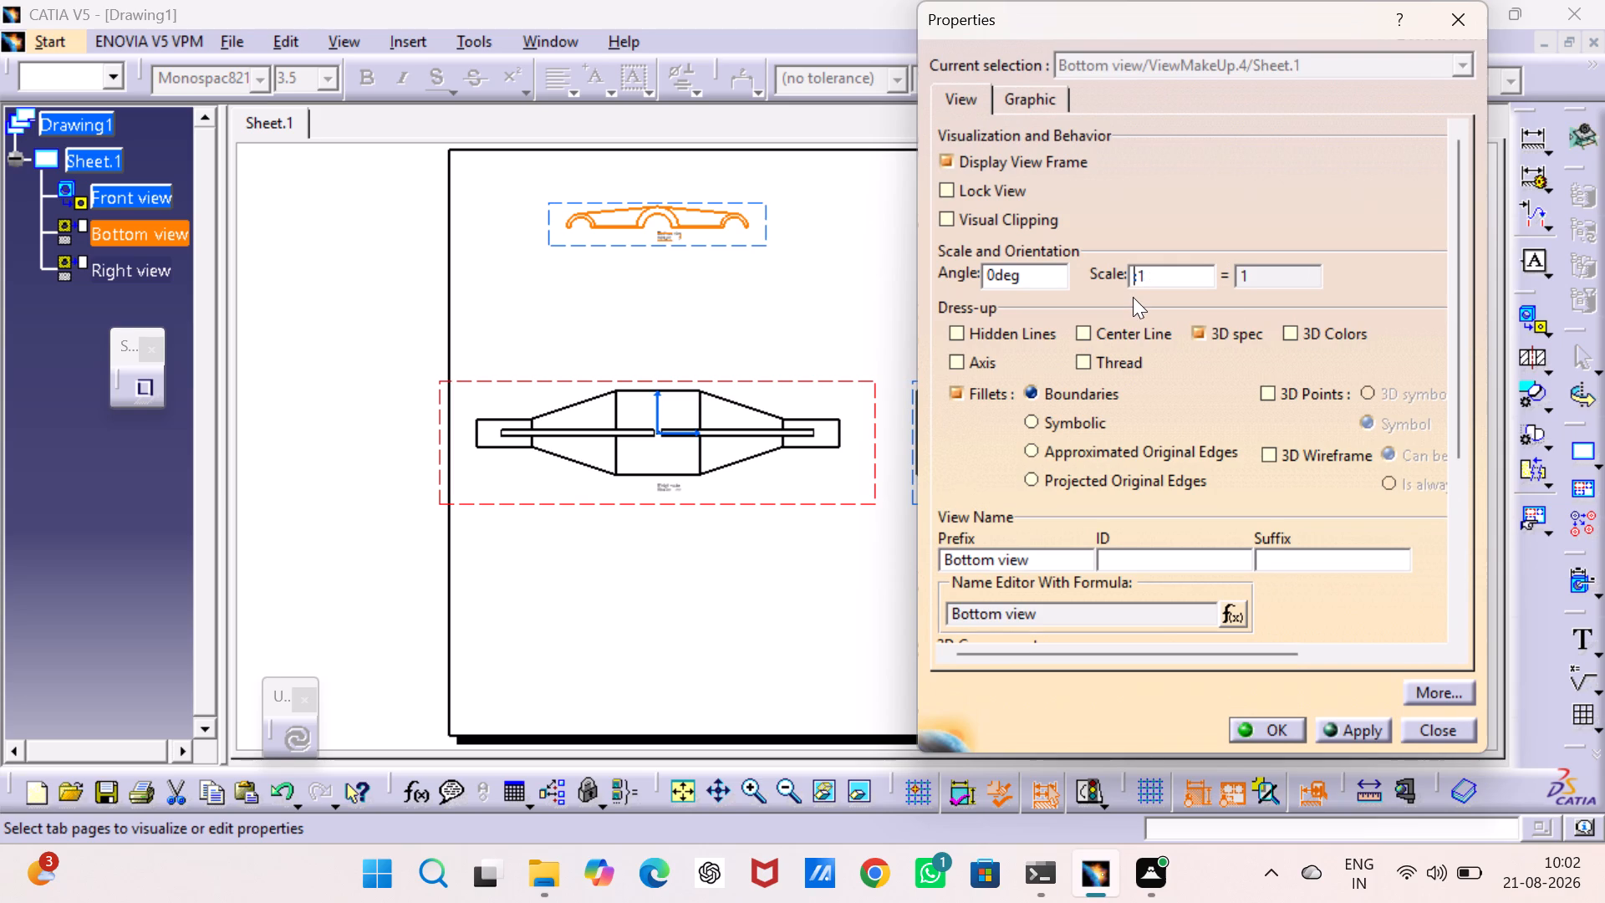
pyautogui.press('2')
pyautogui.press('Return')
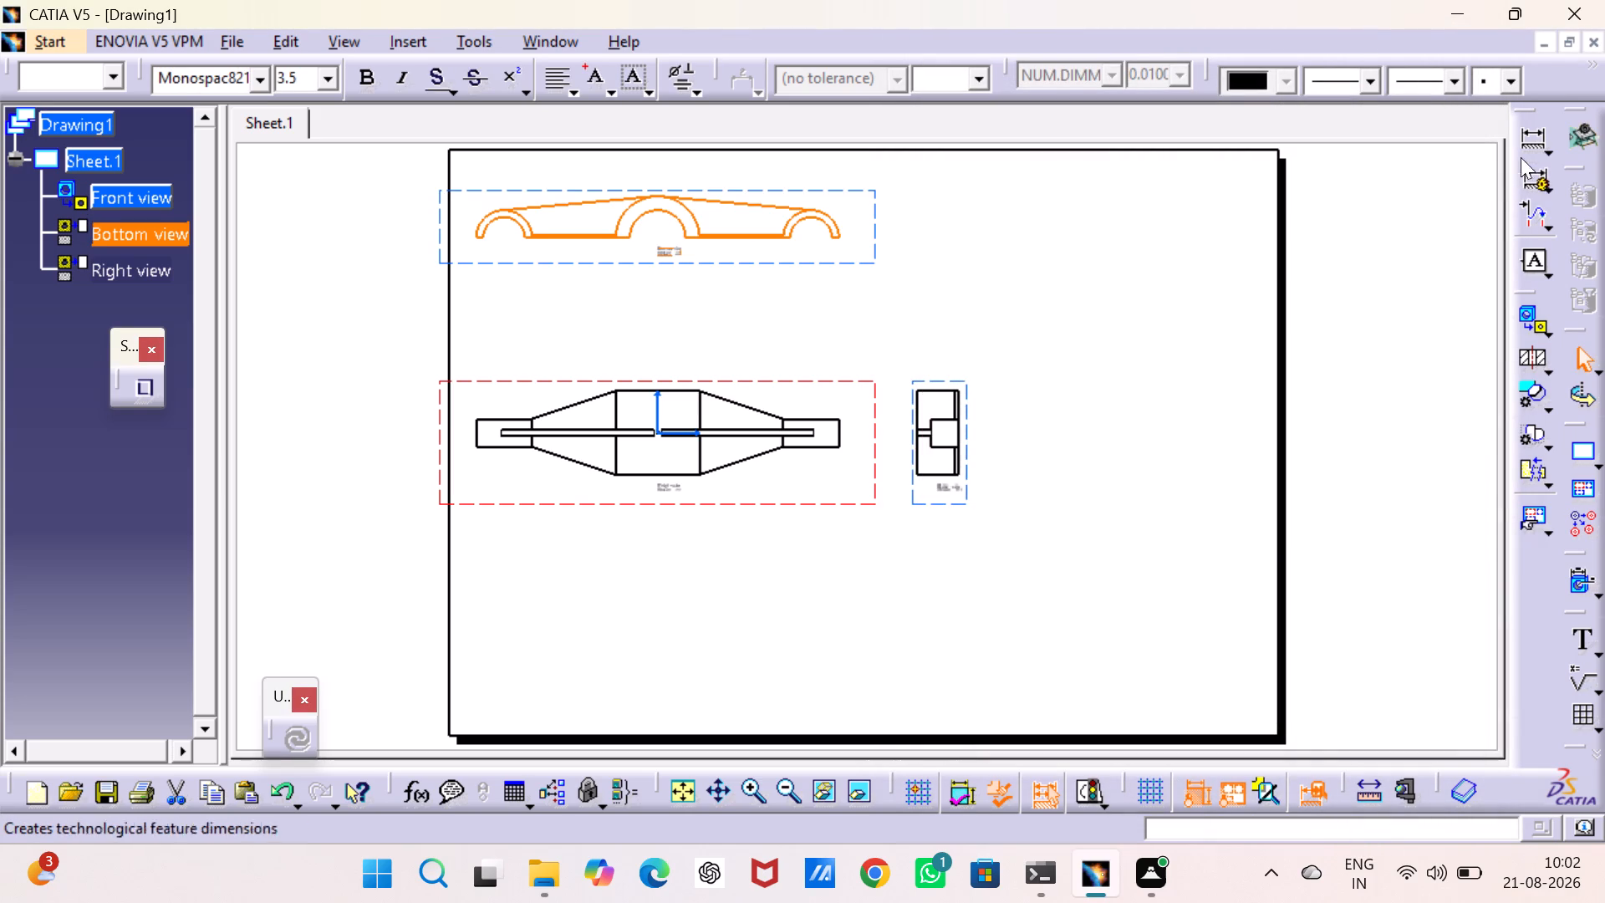
# Dimension the right end block of the front view, with its diameter below it and its height on its right side.
pyautogui.doubleClick(1526, 132)
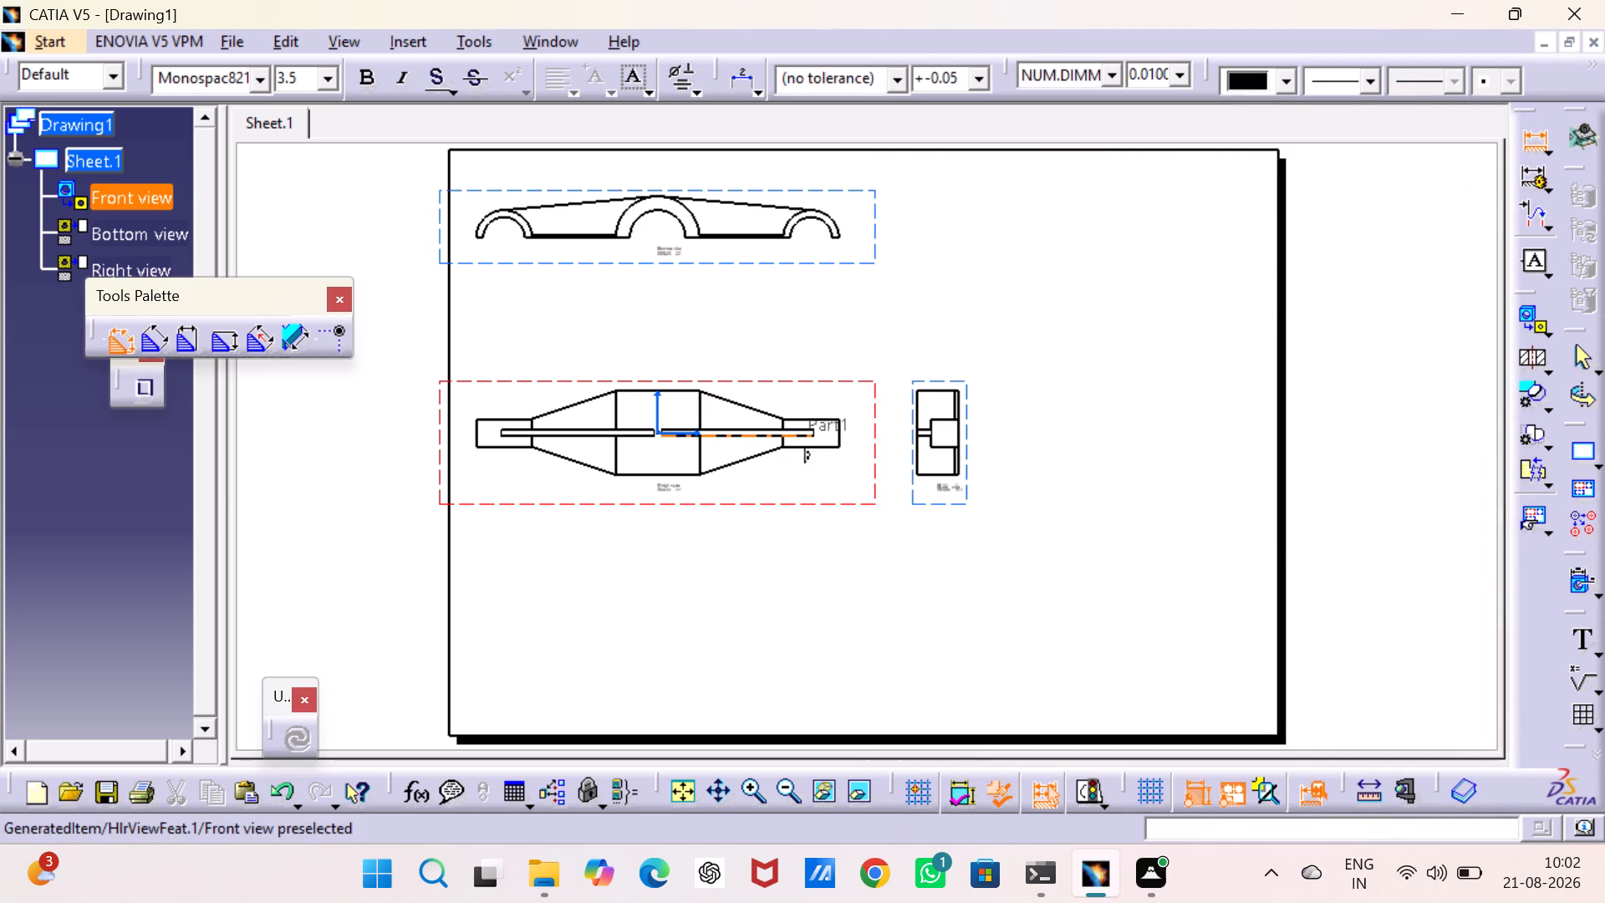
pyautogui.click(834, 431)
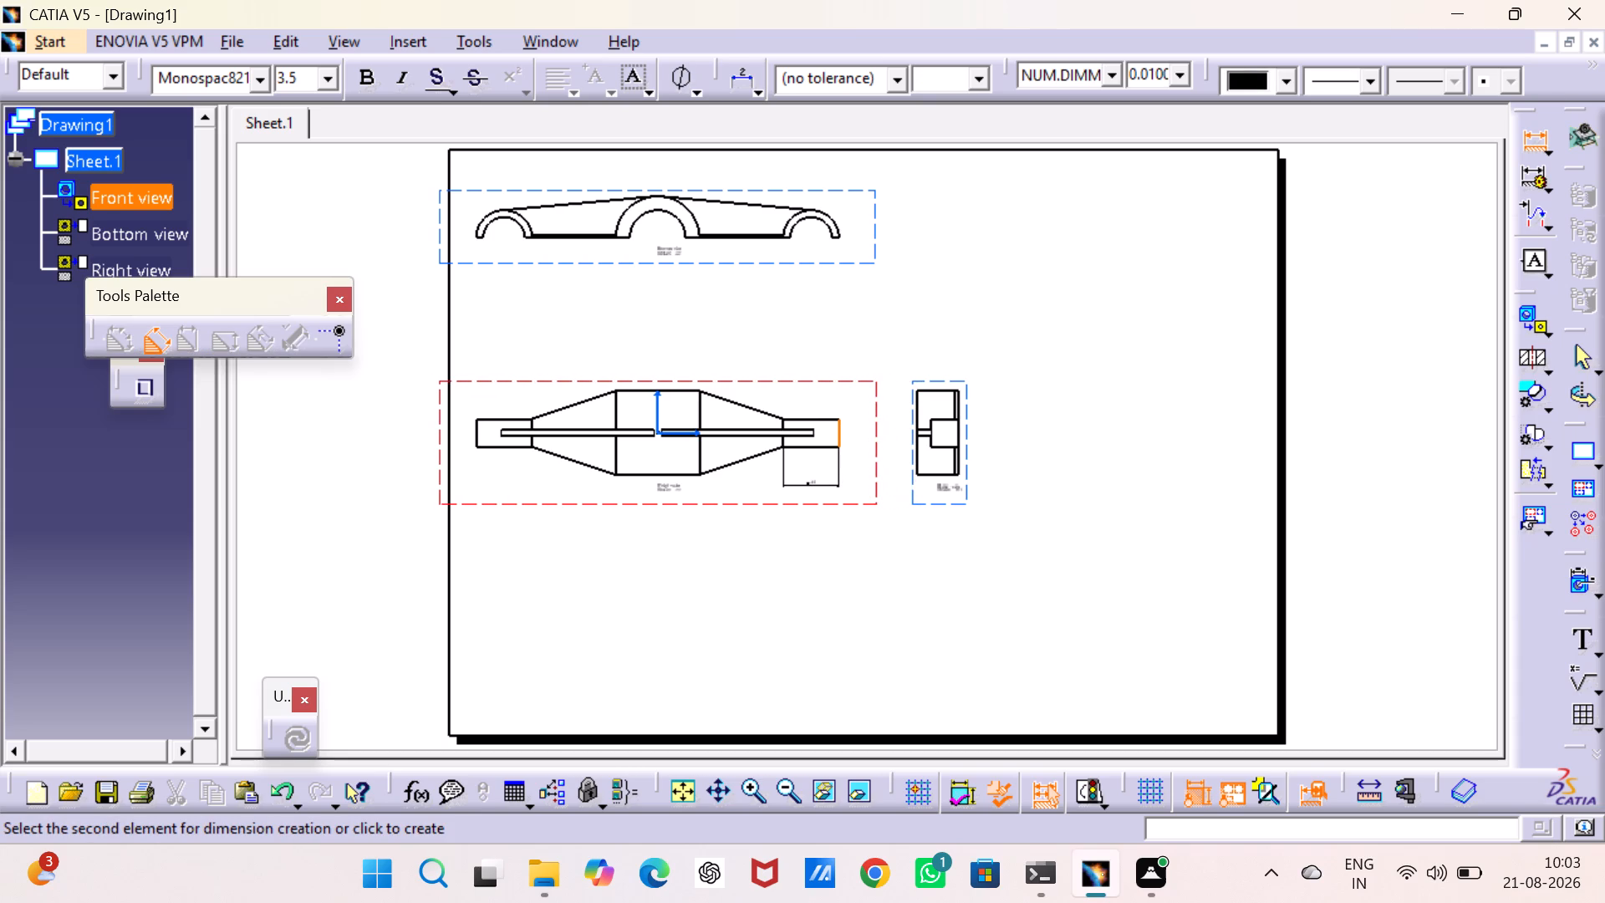
pyautogui.click(808, 485)
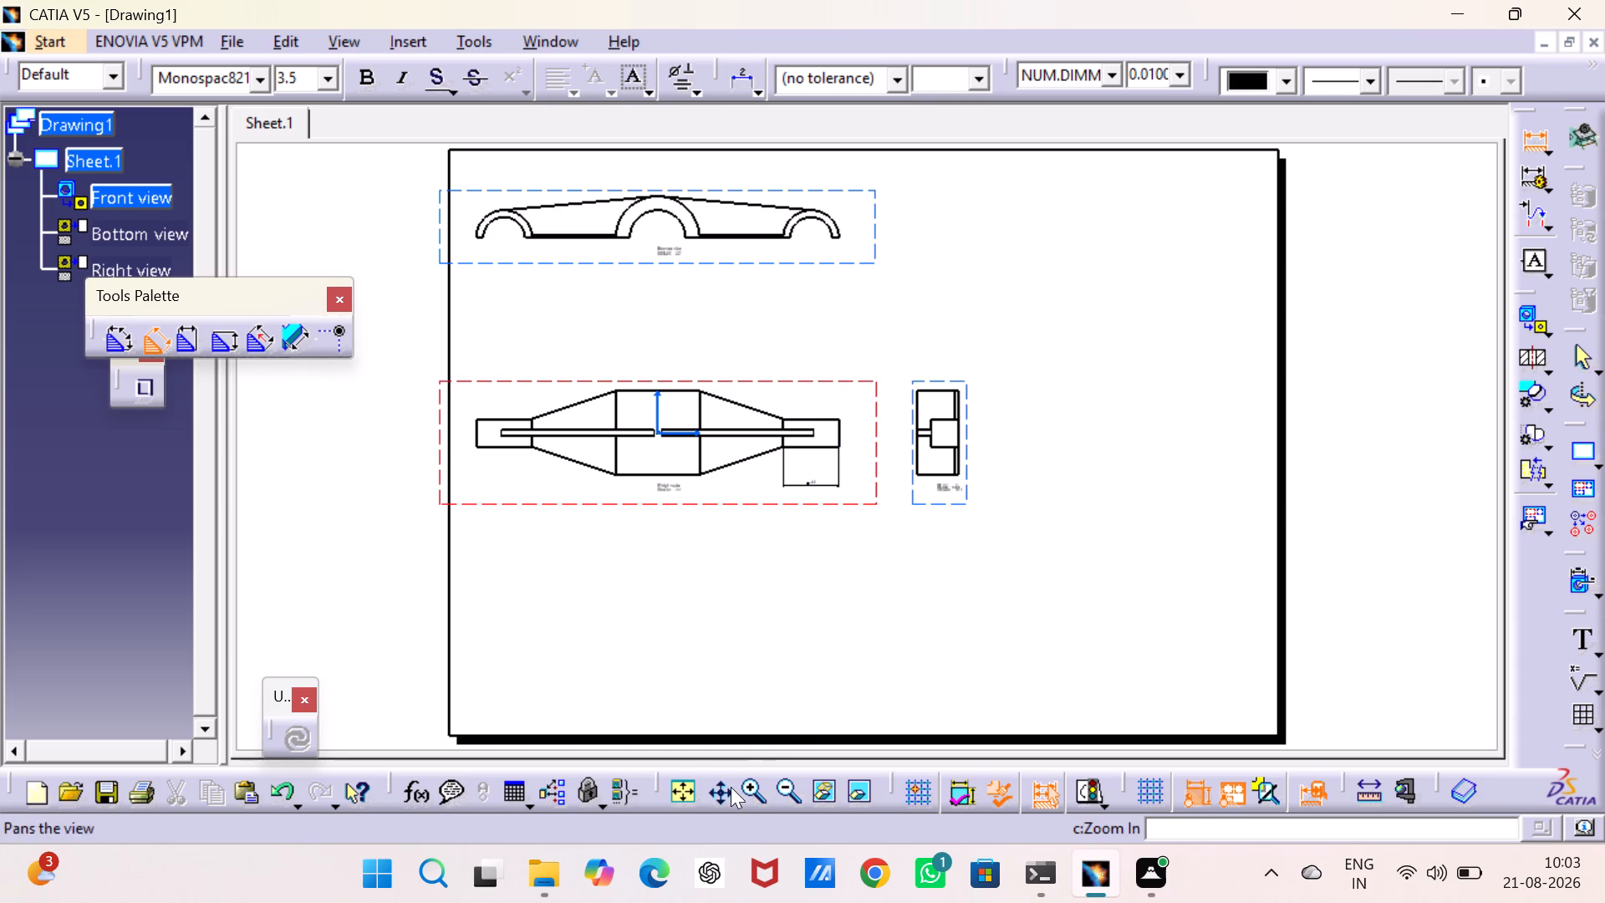
pyautogui.tripleClick(752, 788)
pyautogui.tripleClick(752, 788)
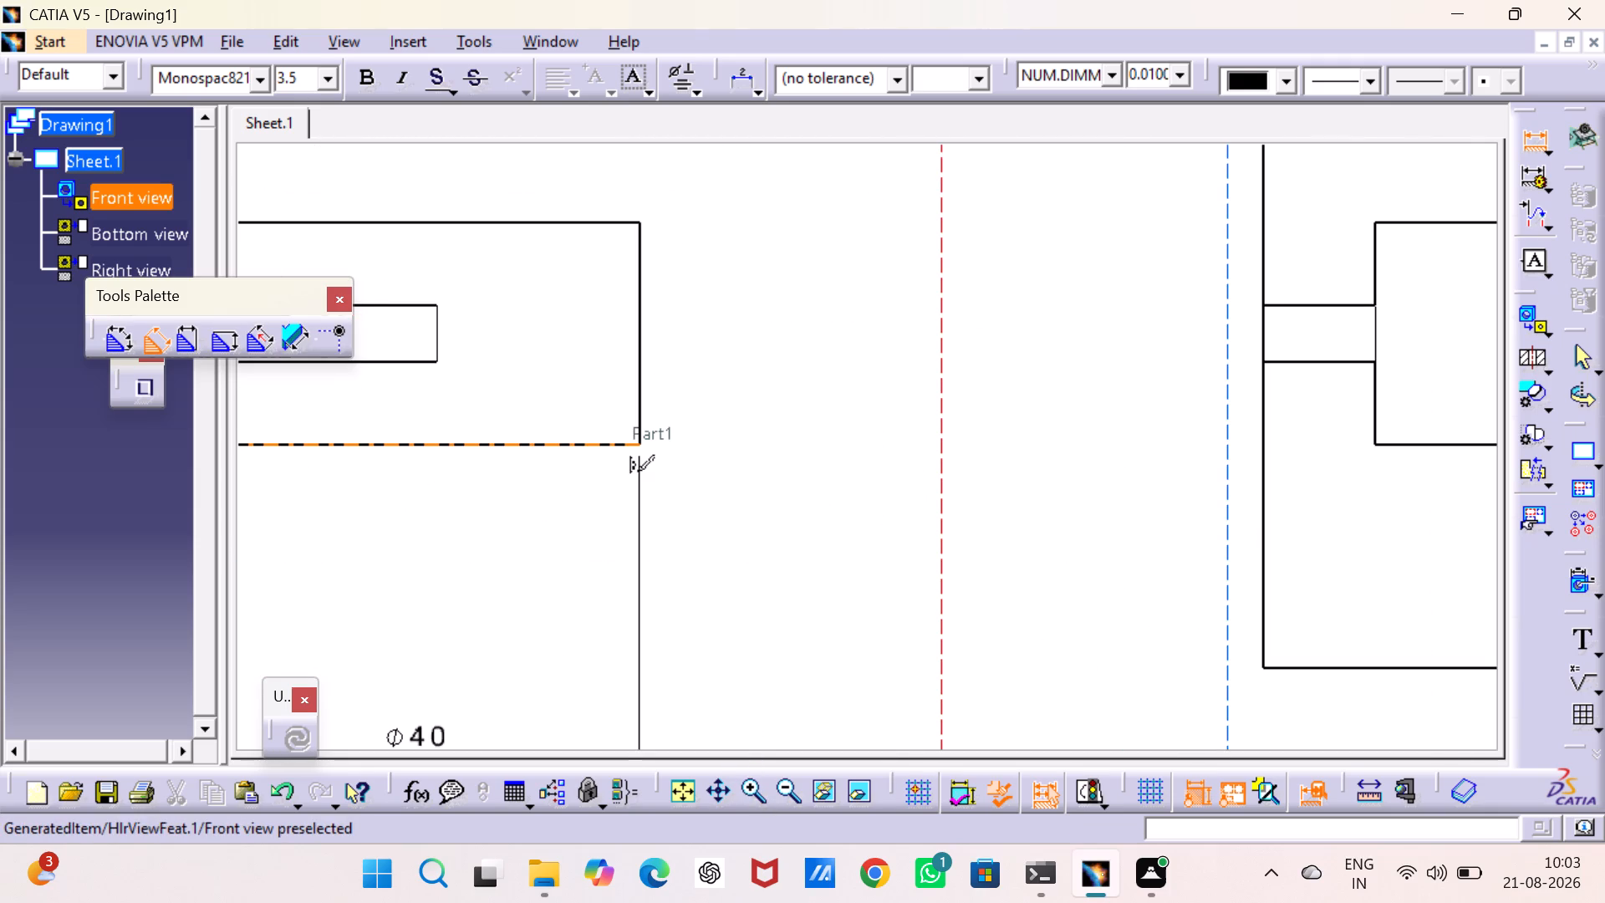
pyautogui.moveTo(585, 443); pyautogui.dragTo(585, 436)
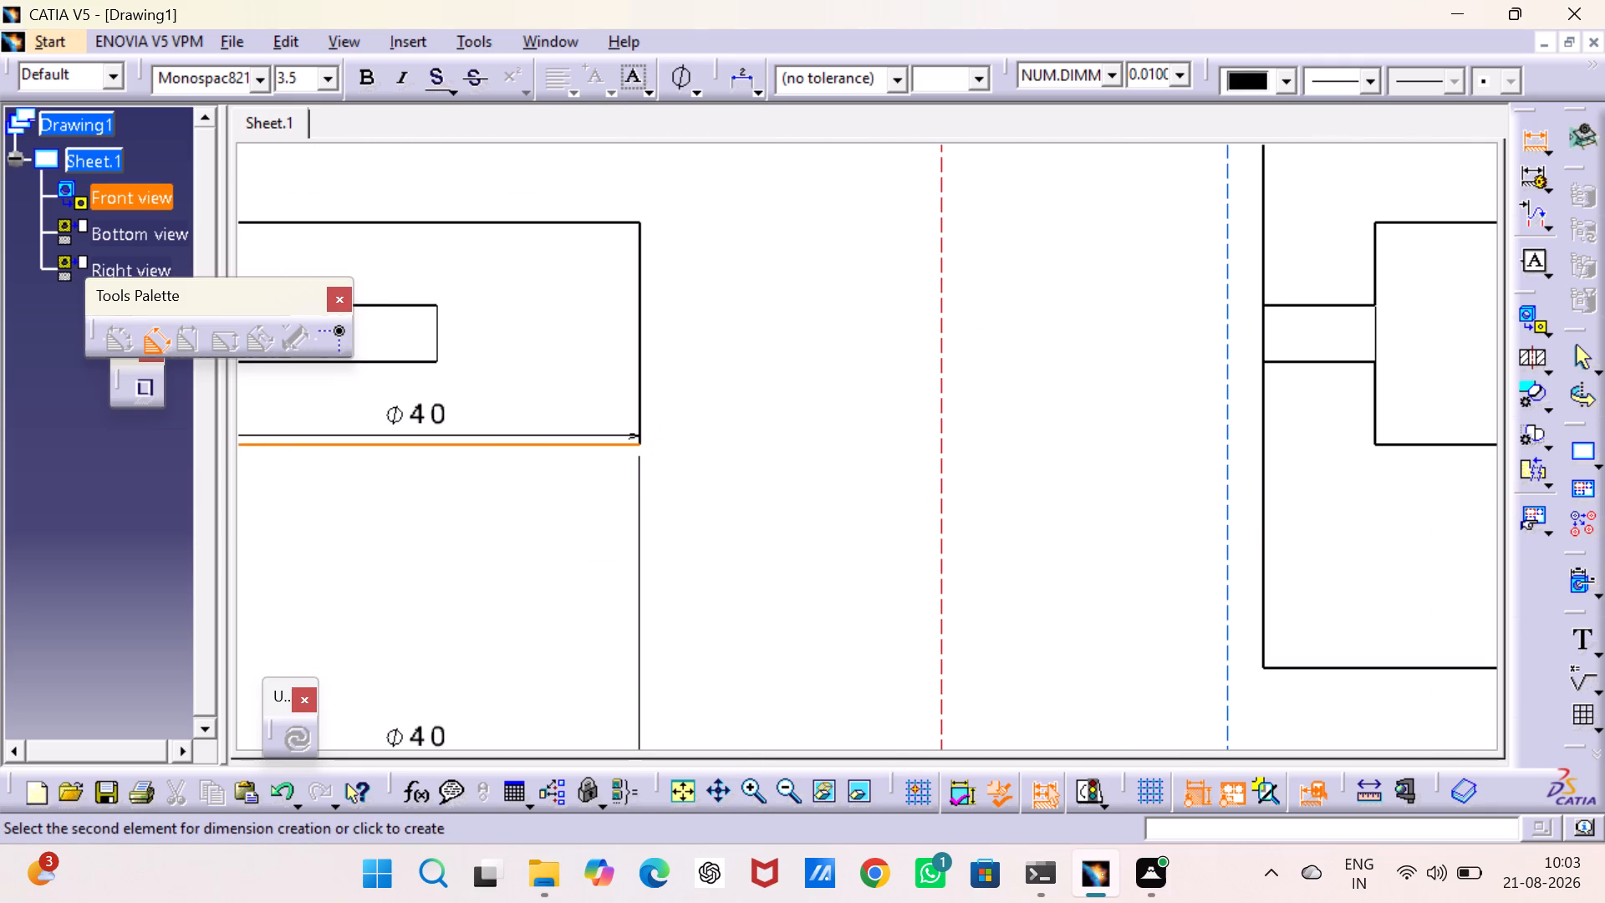
pyautogui.click(556, 221)
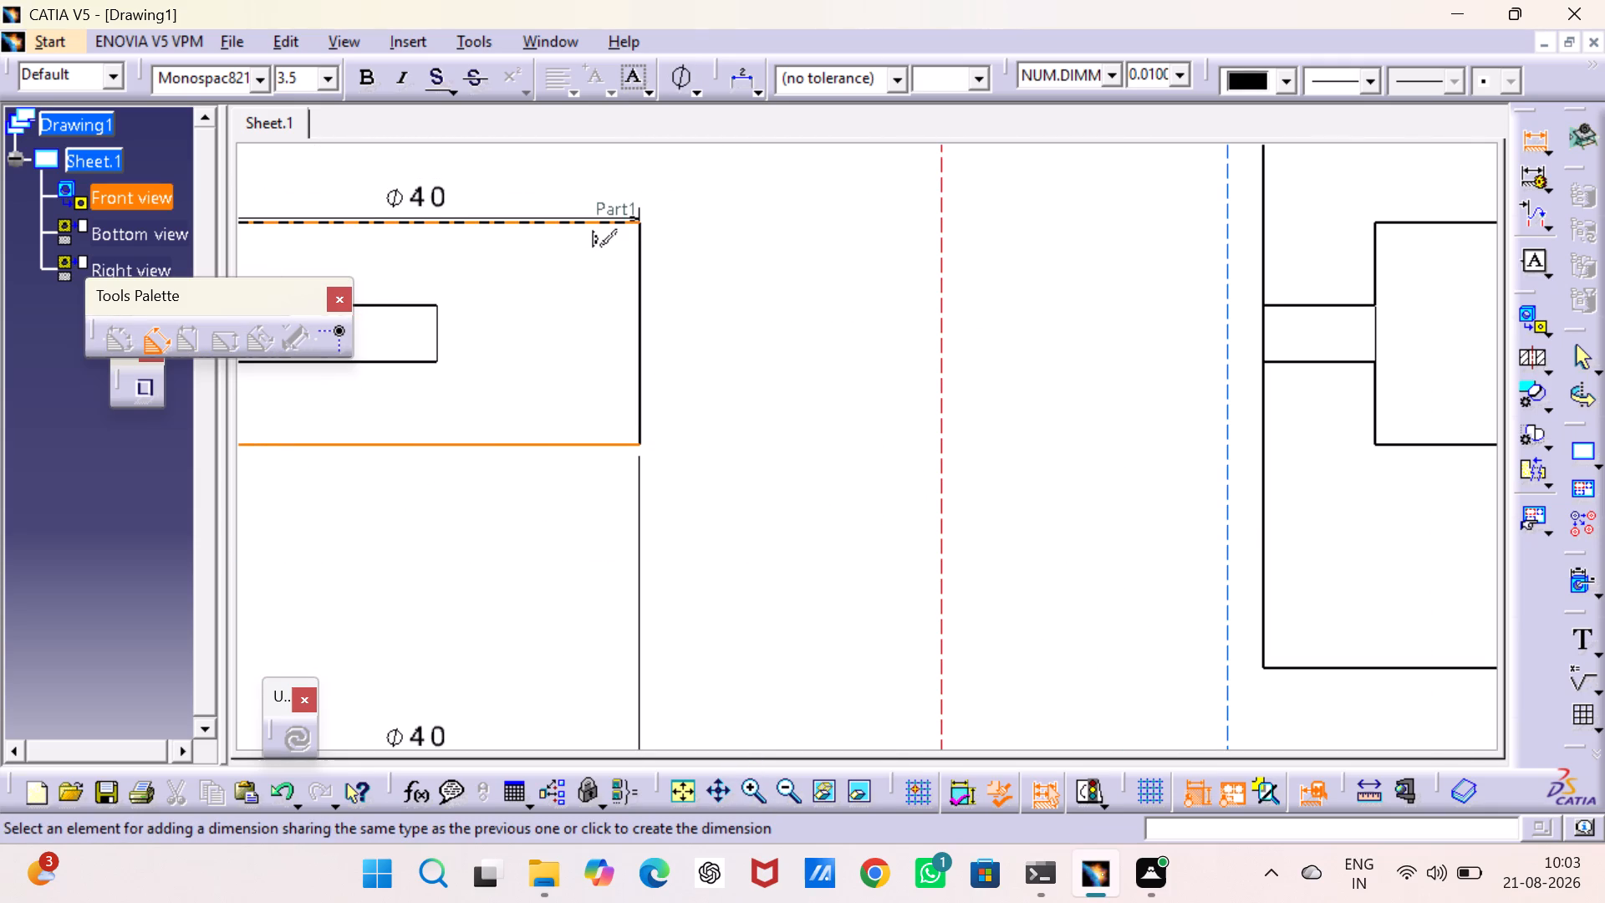
pyautogui.click(708, 327)
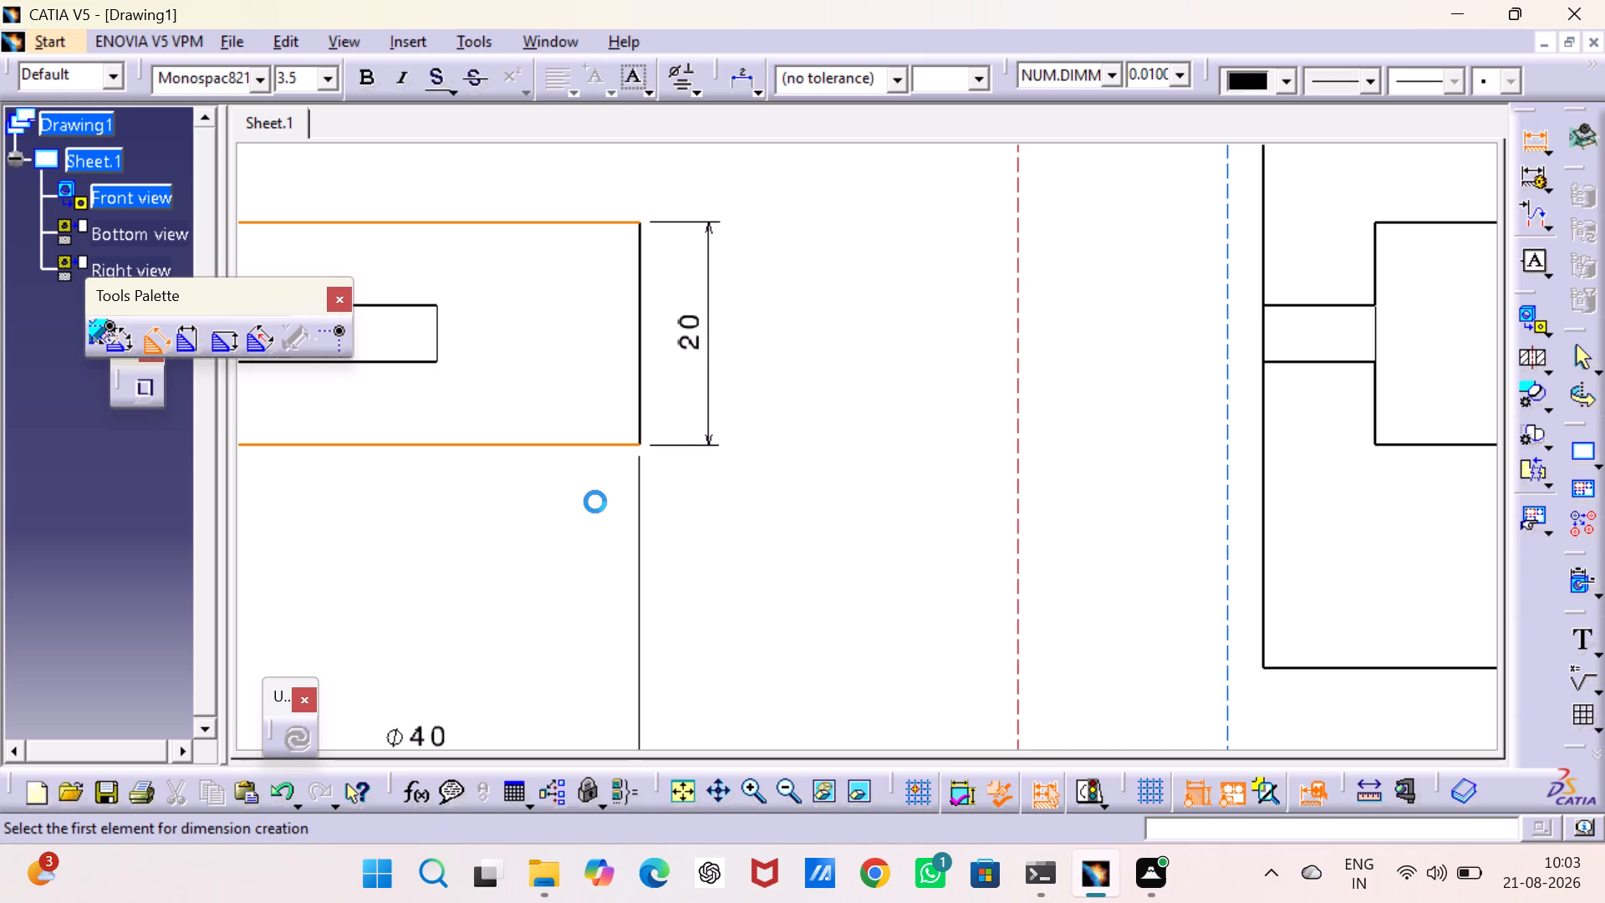
# Dimension the central block's full height in the front view, placing it just outside the right end block's height dimension.
pyautogui.moveTo(542, 513); pyautogui.dragTo(1181, 550, button='middle')
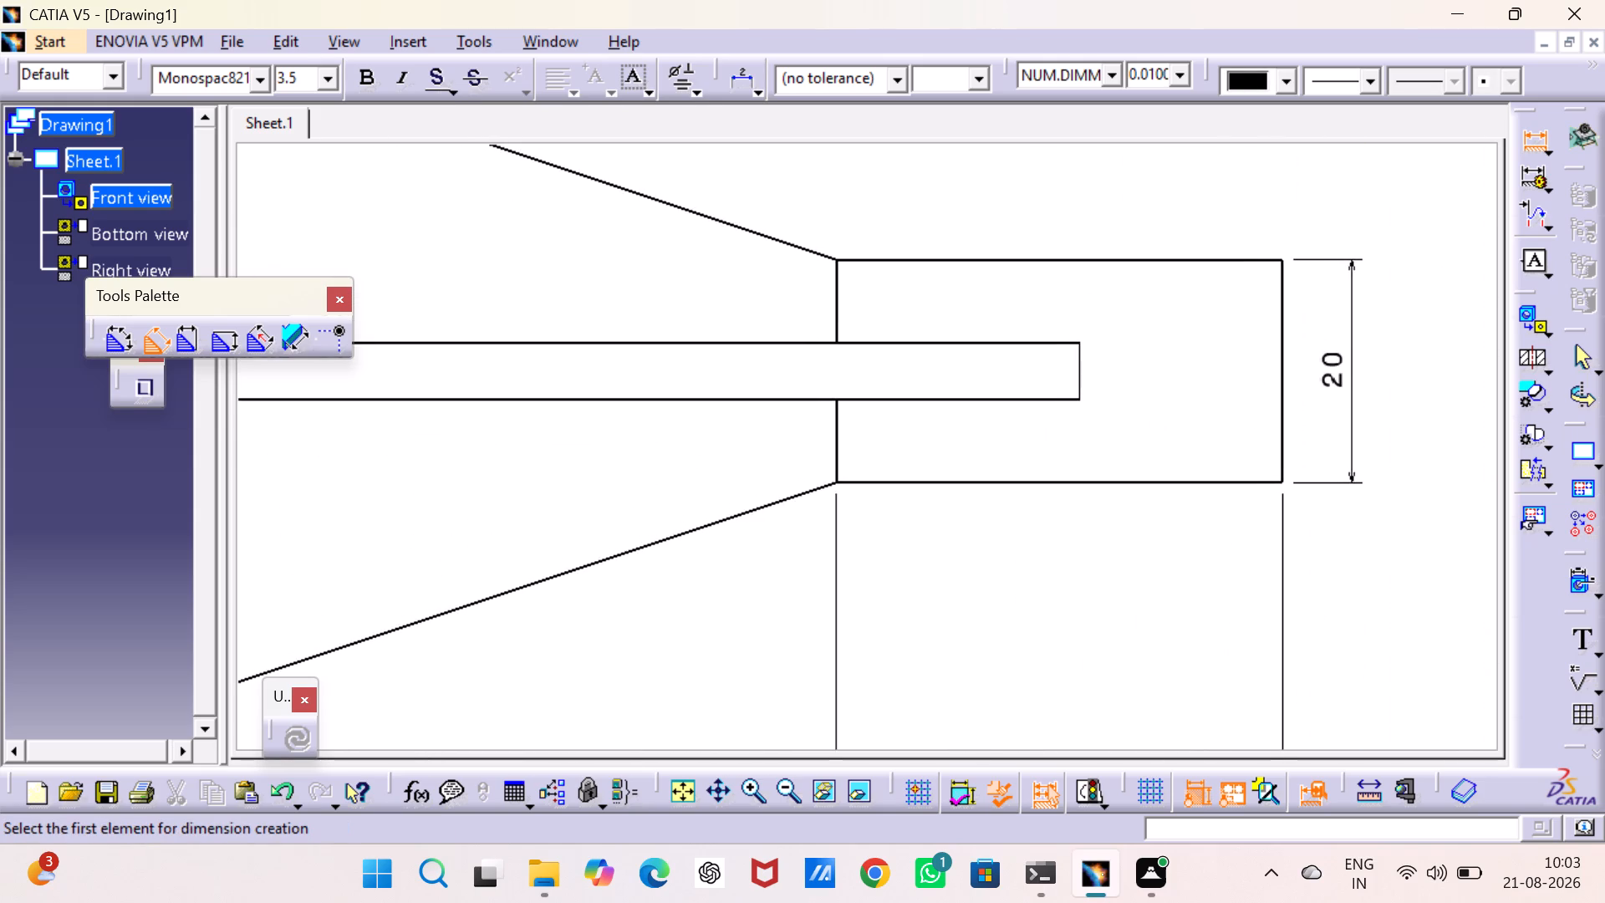
pyautogui.moveTo(582, 551); pyautogui.dragTo(1269, 481, button='middle')
pyautogui.moveTo(729, 487); pyautogui.dragTo(830, 503, button='middle')
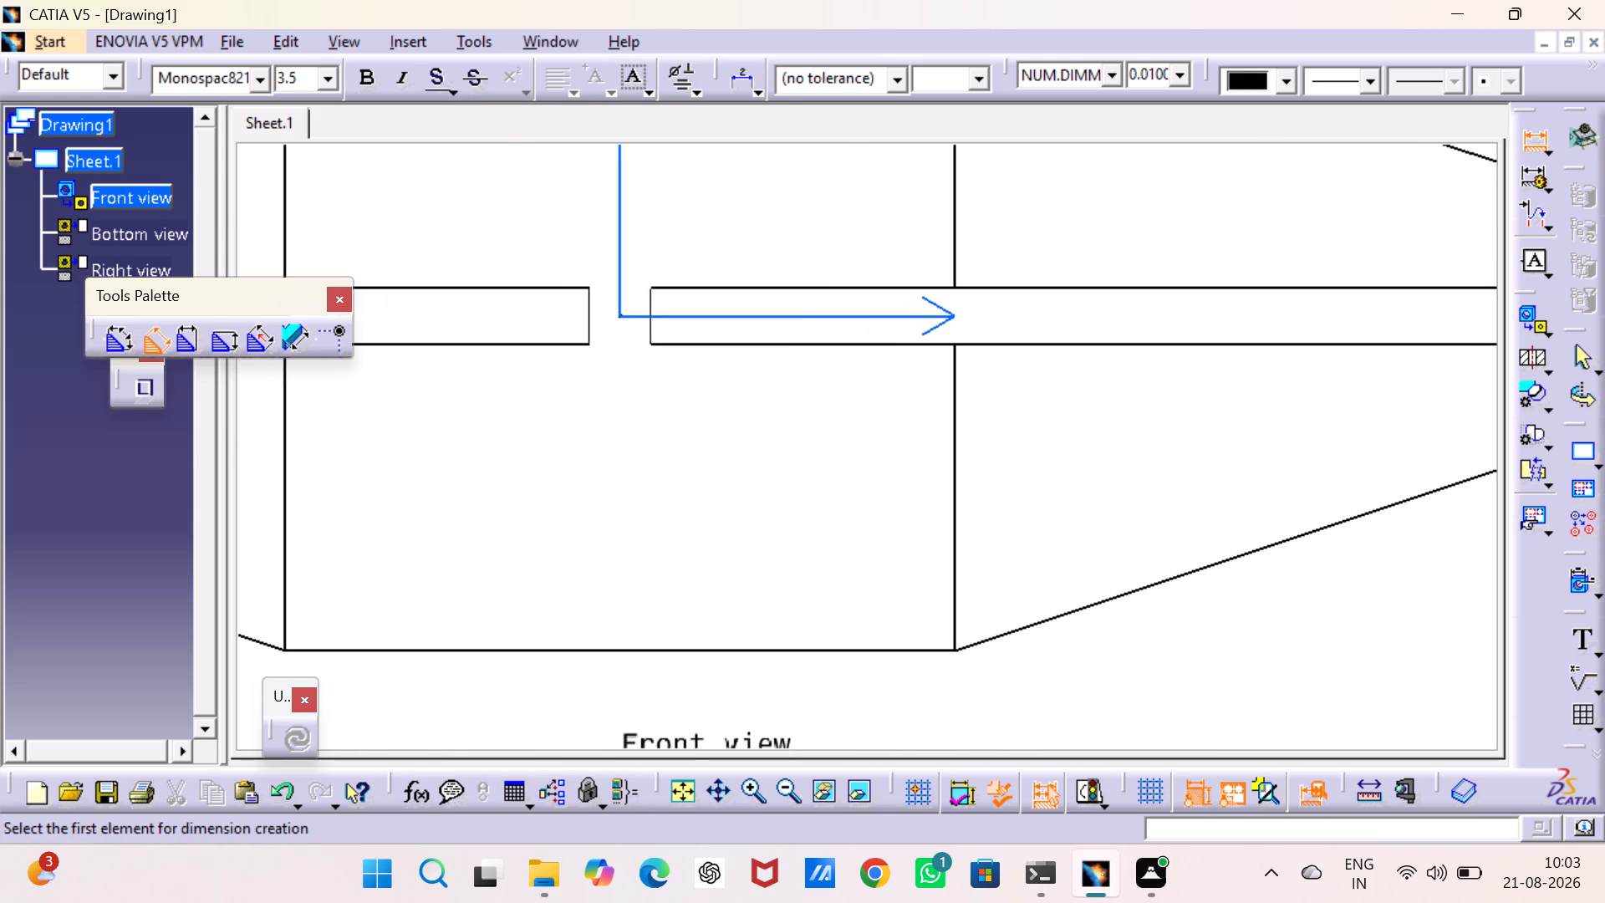
pyautogui.click(719, 649)
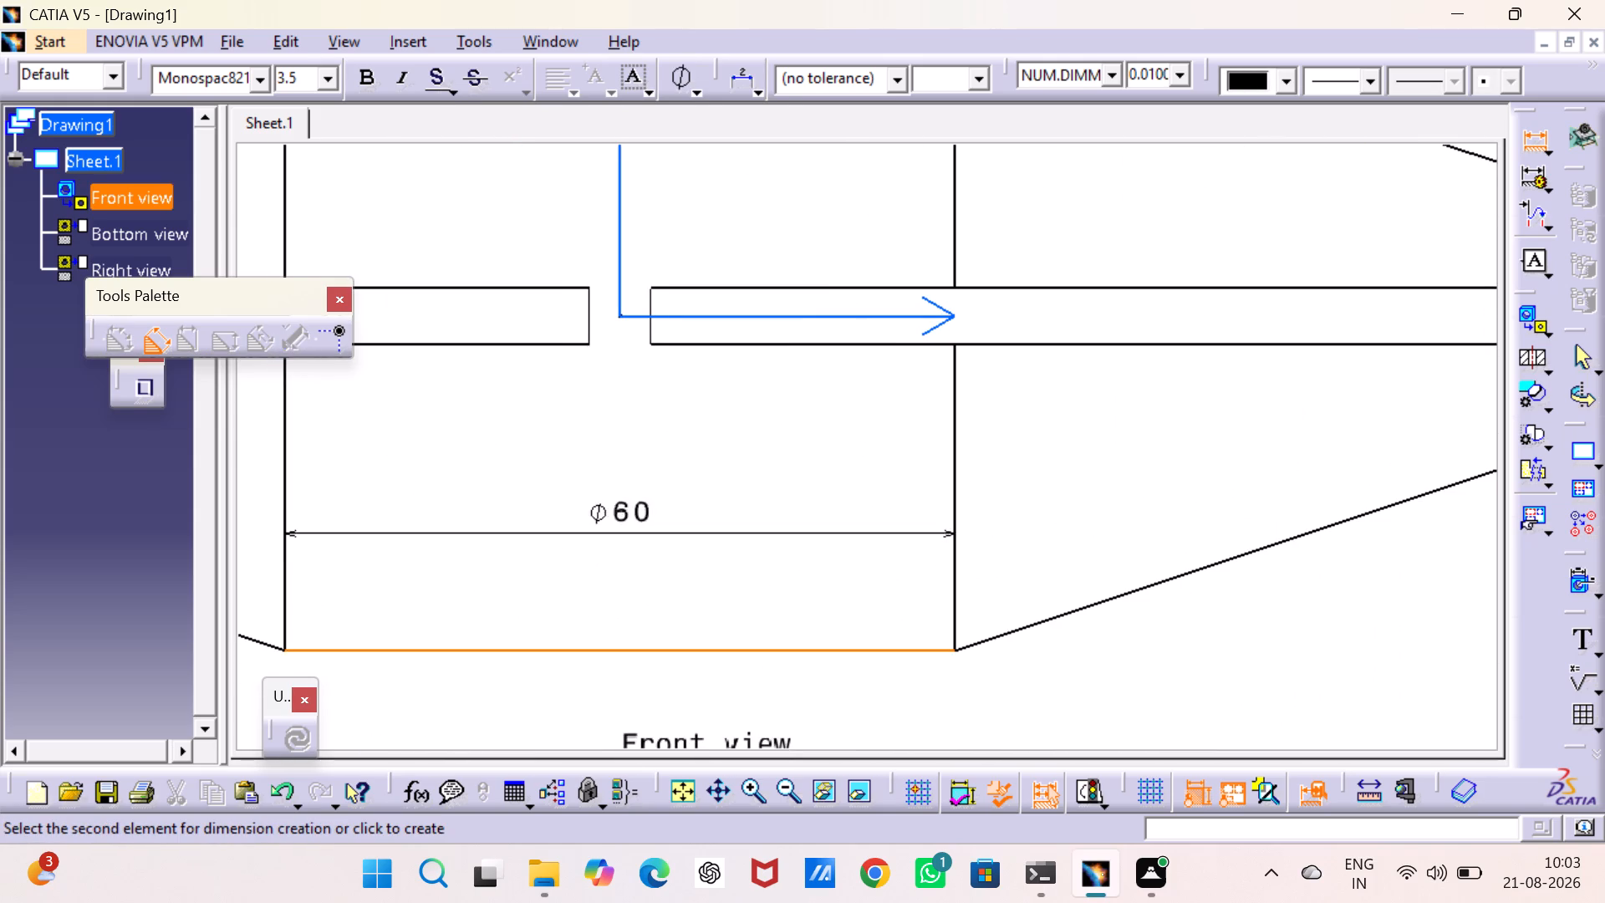
pyautogui.moveTo(708, 536); pyautogui.dragTo(747, 736, button='middle')
pyautogui.moveTo(621, 355); pyautogui.dragTo(661, 497, button='middle')
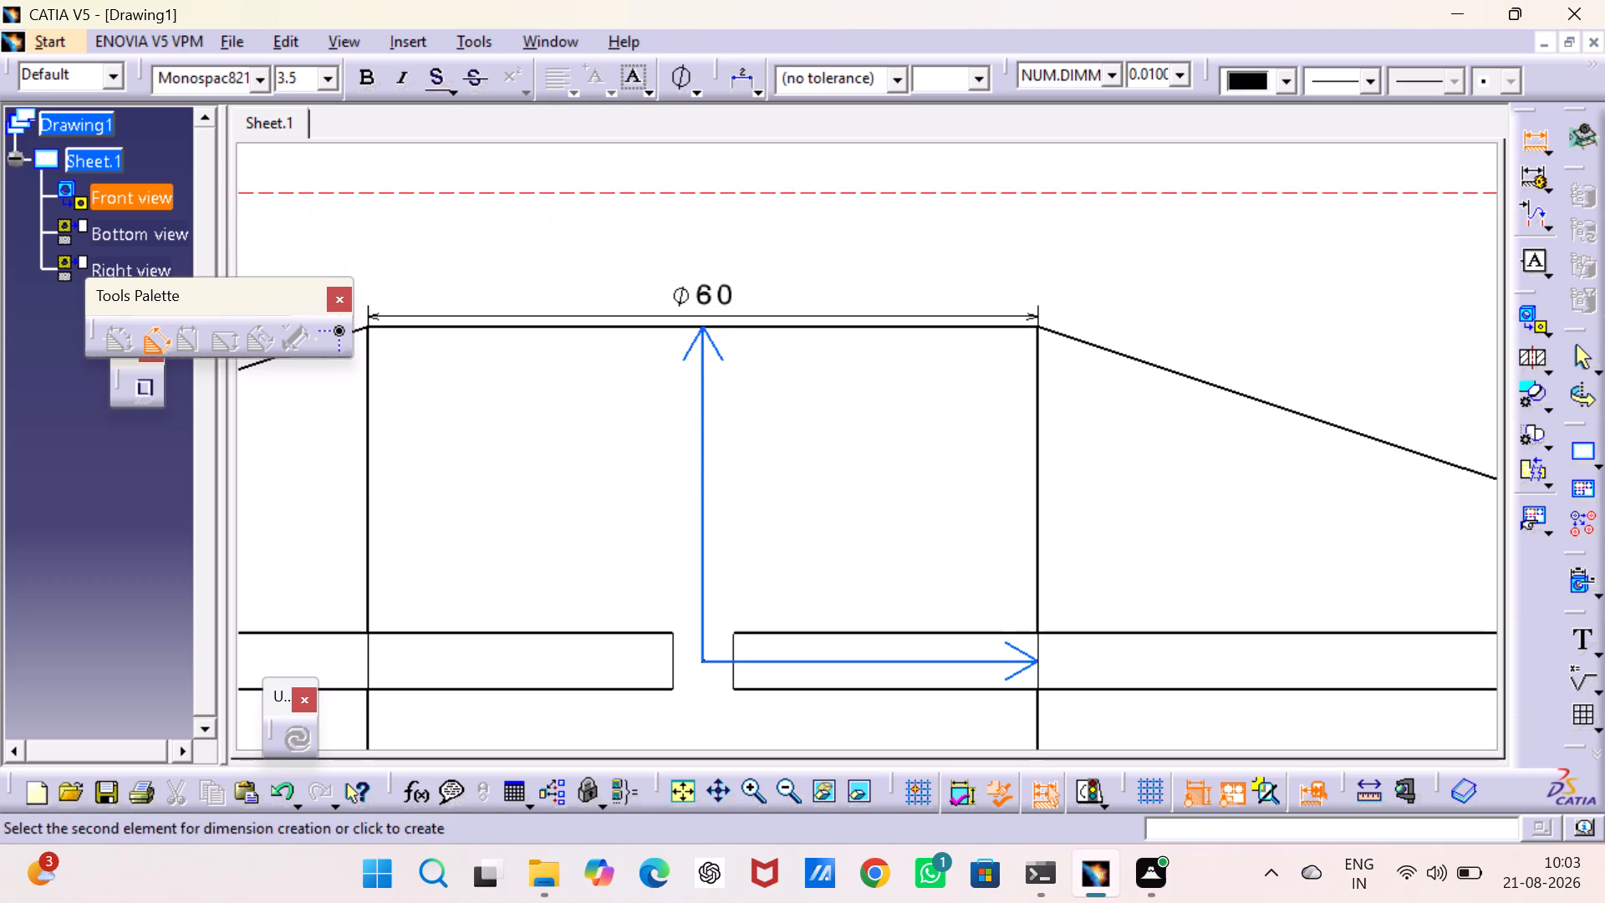
pyautogui.click(658, 324)
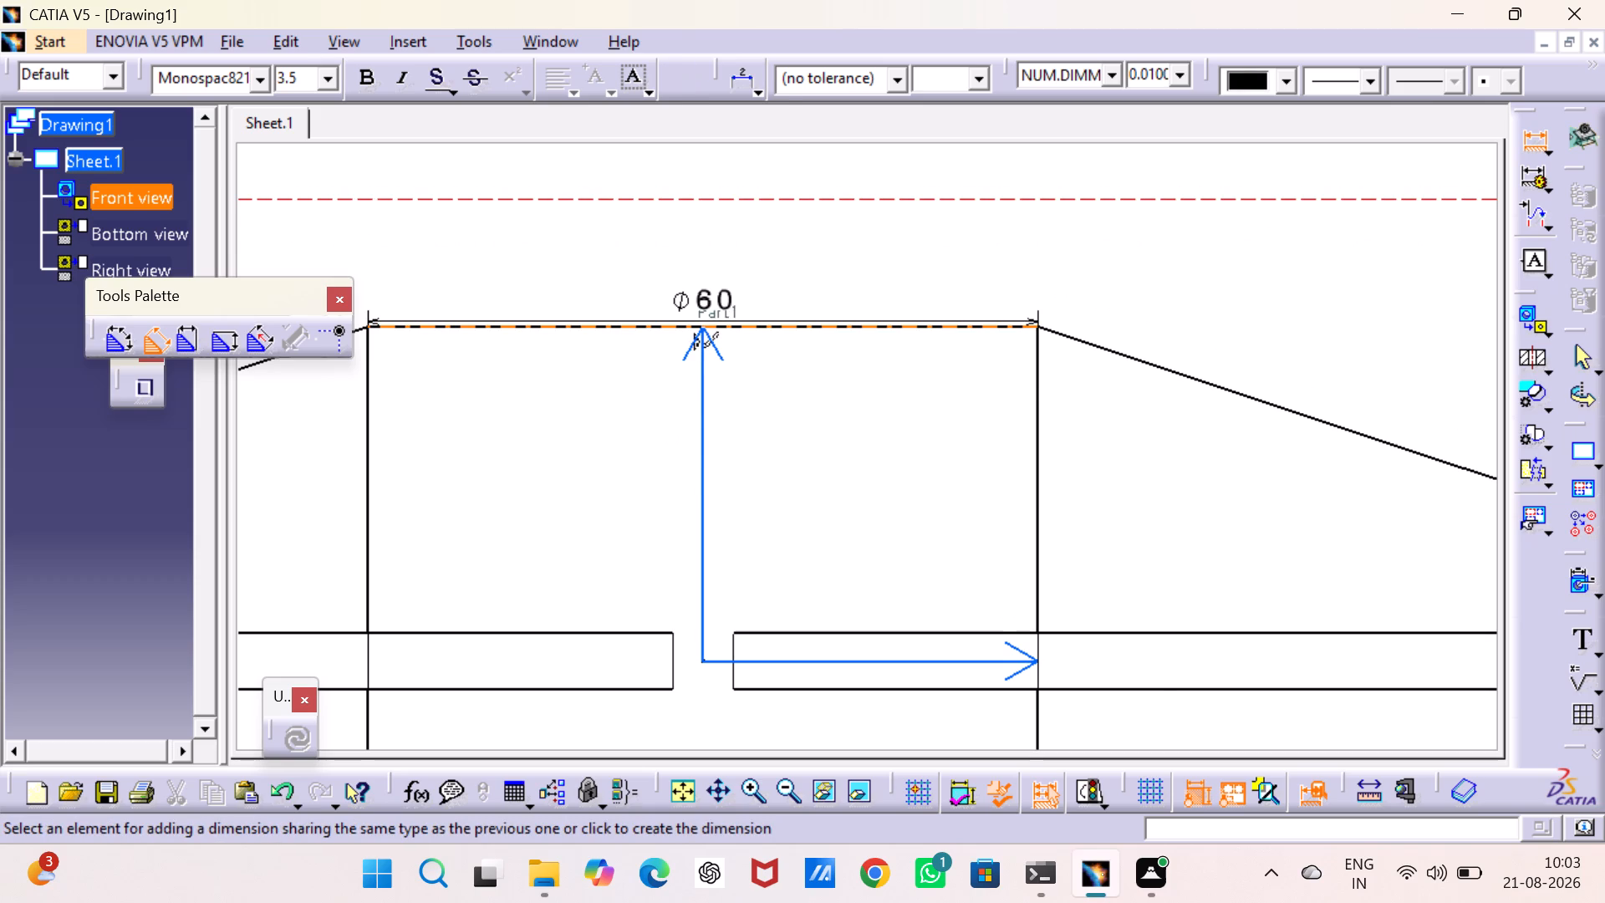
pyautogui.moveTo(1174, 356); pyautogui.dragTo(490, 222, button='middle')
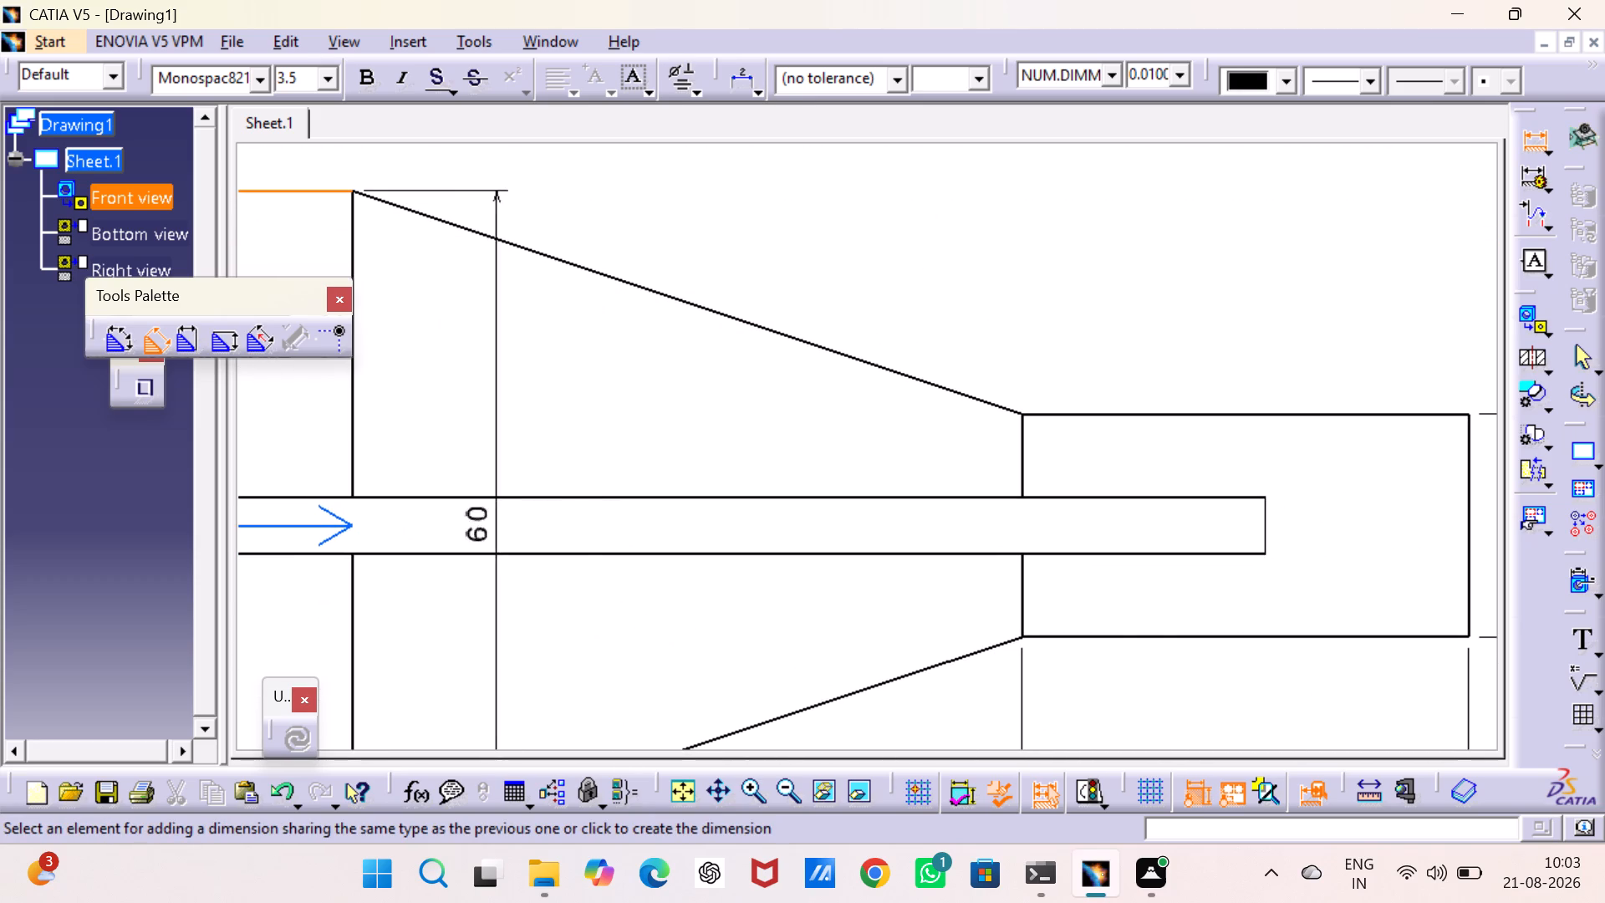
pyautogui.moveTo(1310, 288); pyautogui.dragTo(1004, 338, button='middle')
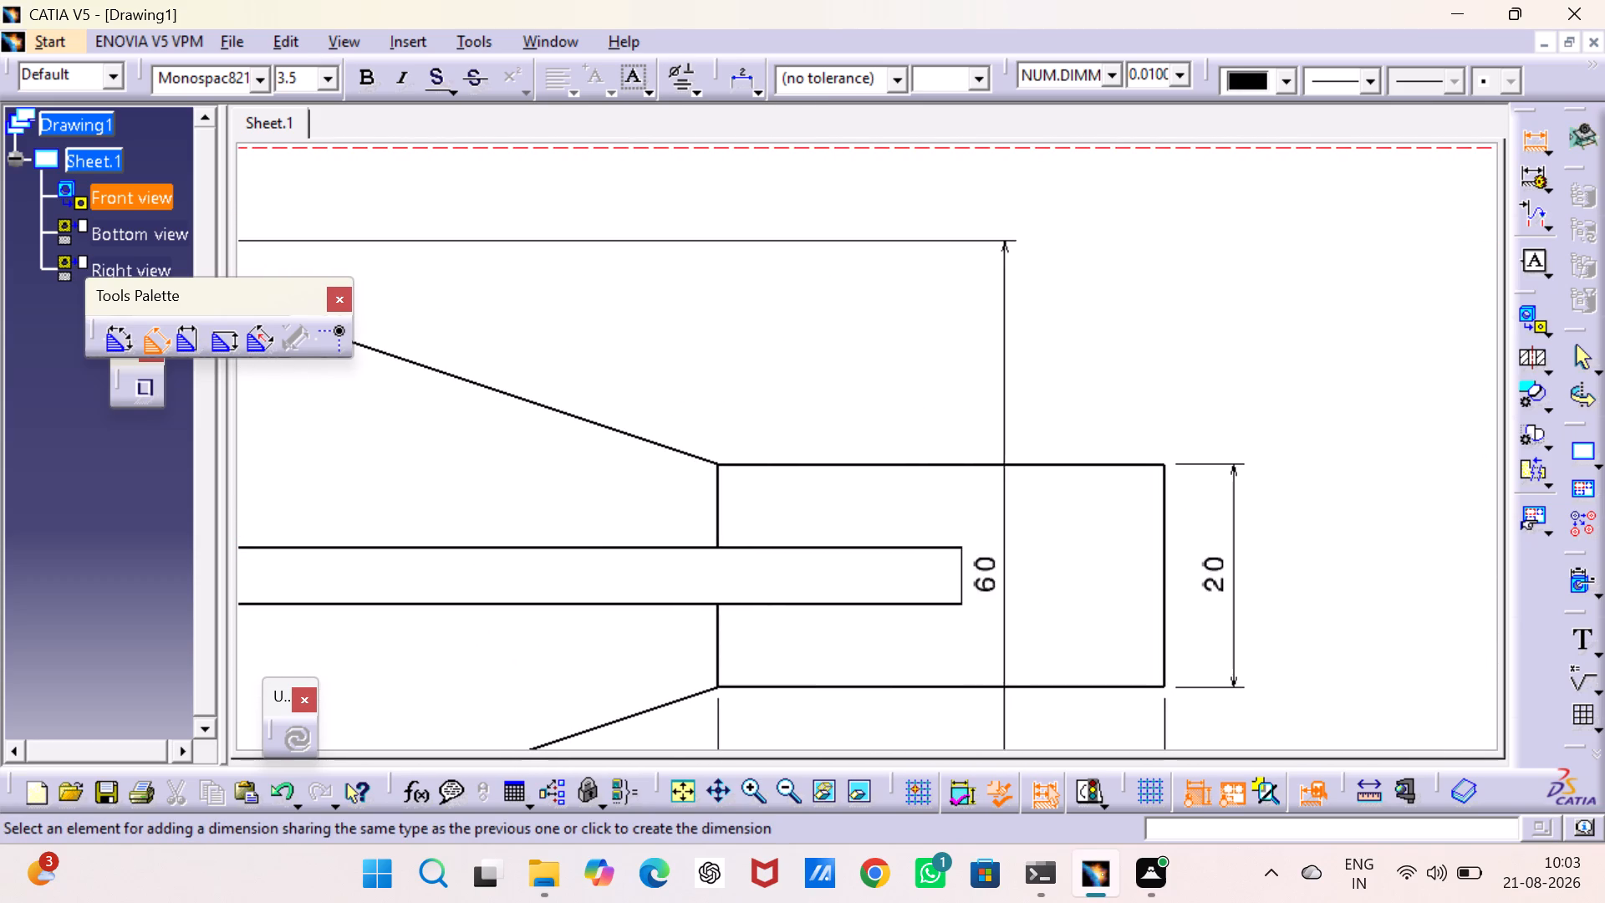
pyautogui.click(1287, 380)
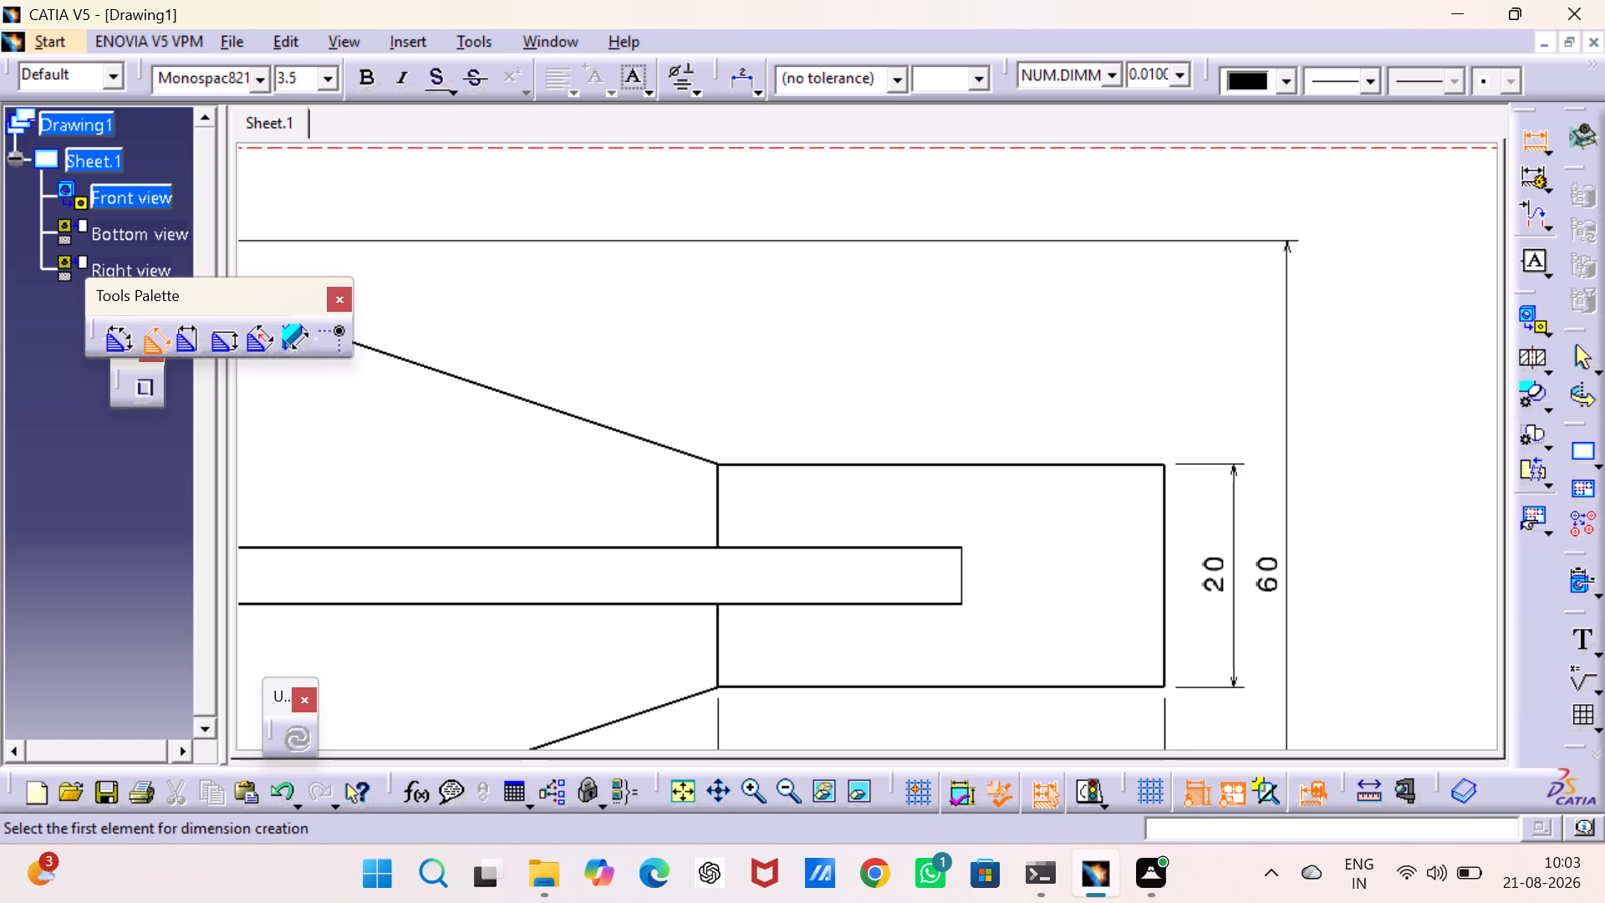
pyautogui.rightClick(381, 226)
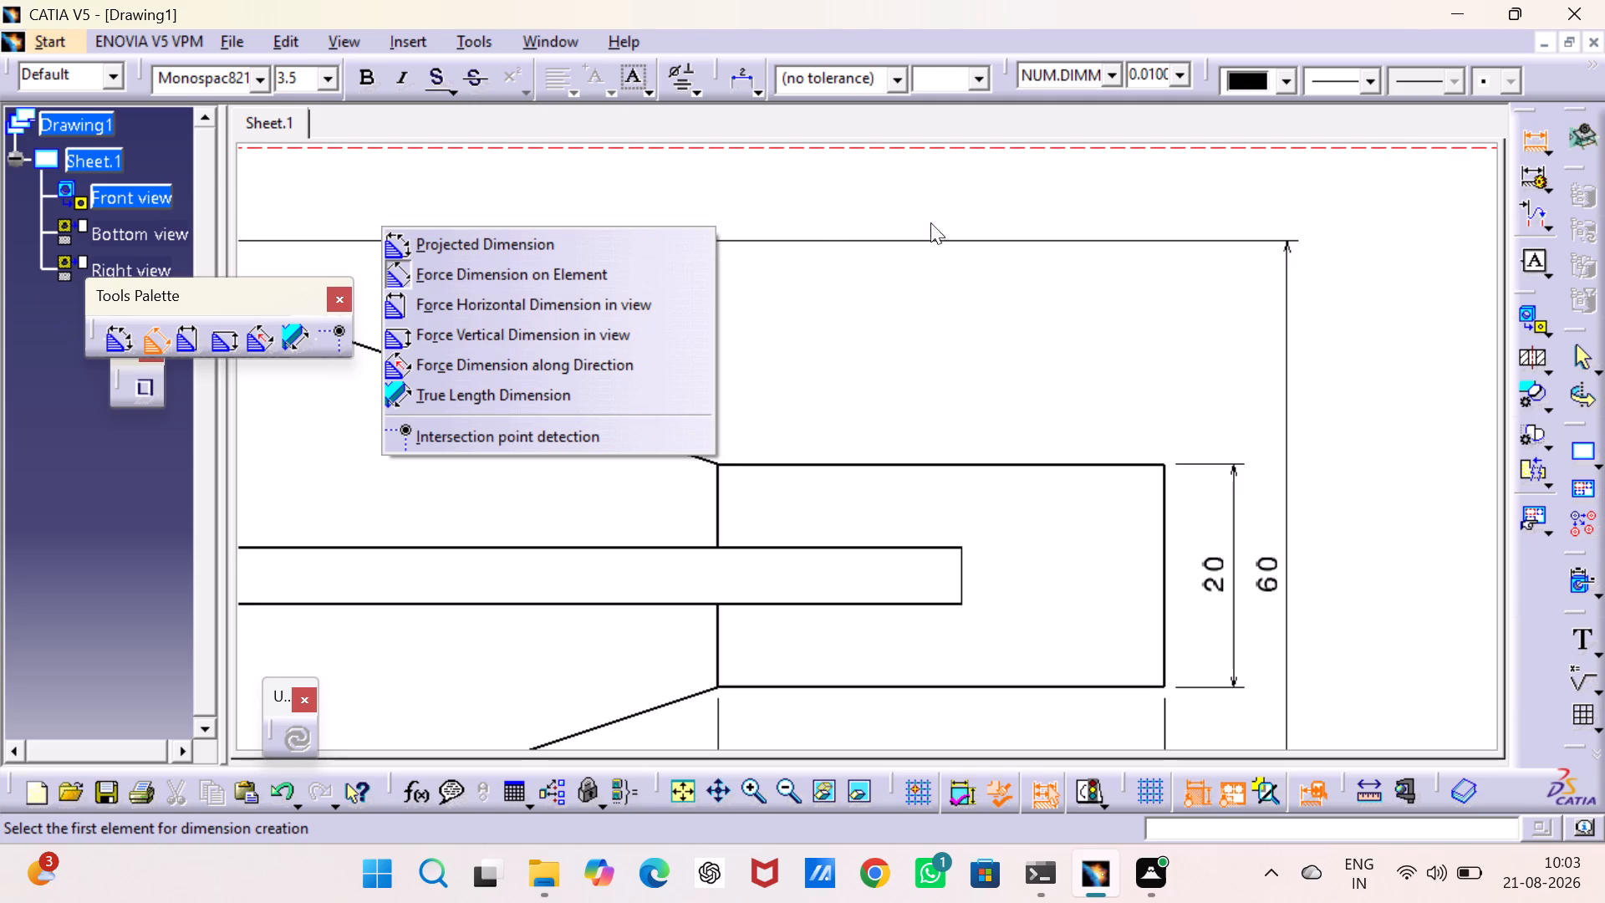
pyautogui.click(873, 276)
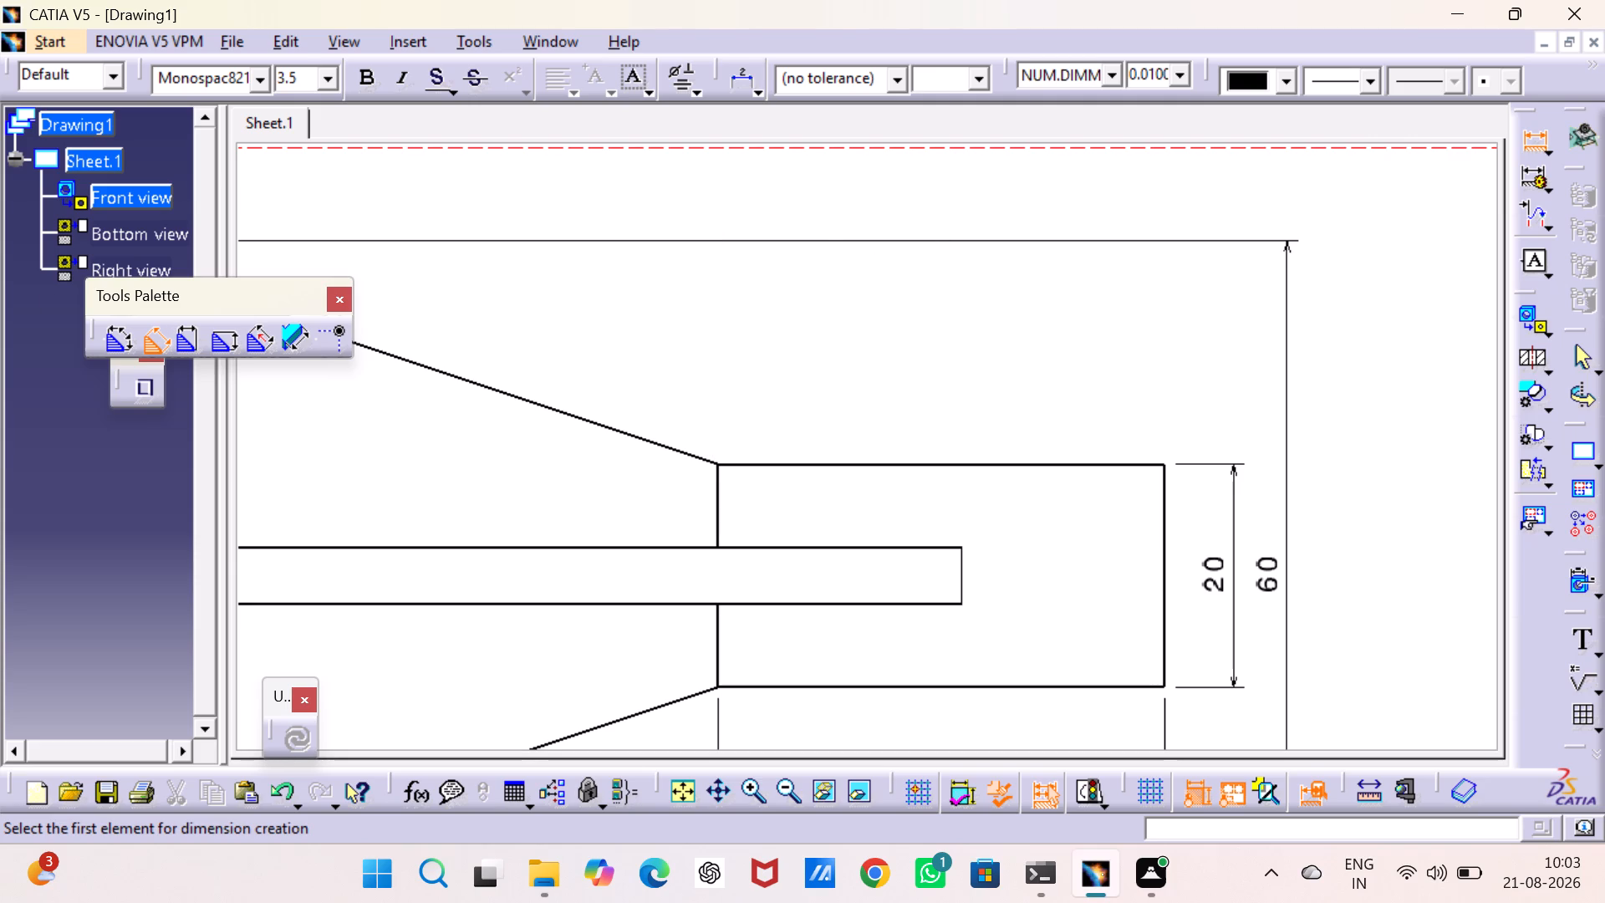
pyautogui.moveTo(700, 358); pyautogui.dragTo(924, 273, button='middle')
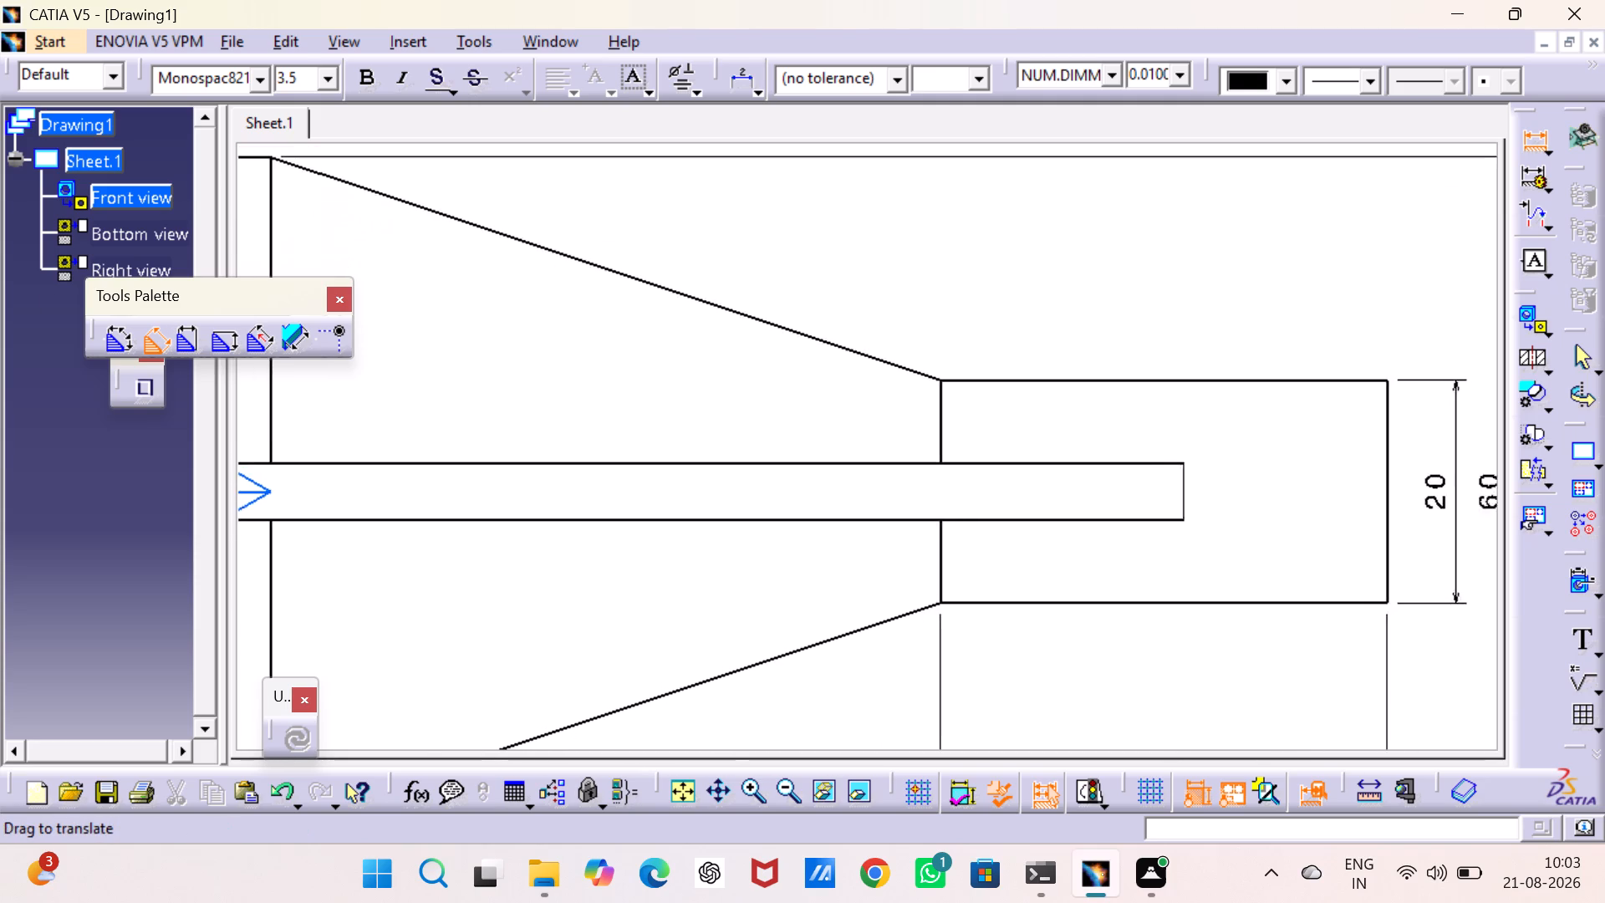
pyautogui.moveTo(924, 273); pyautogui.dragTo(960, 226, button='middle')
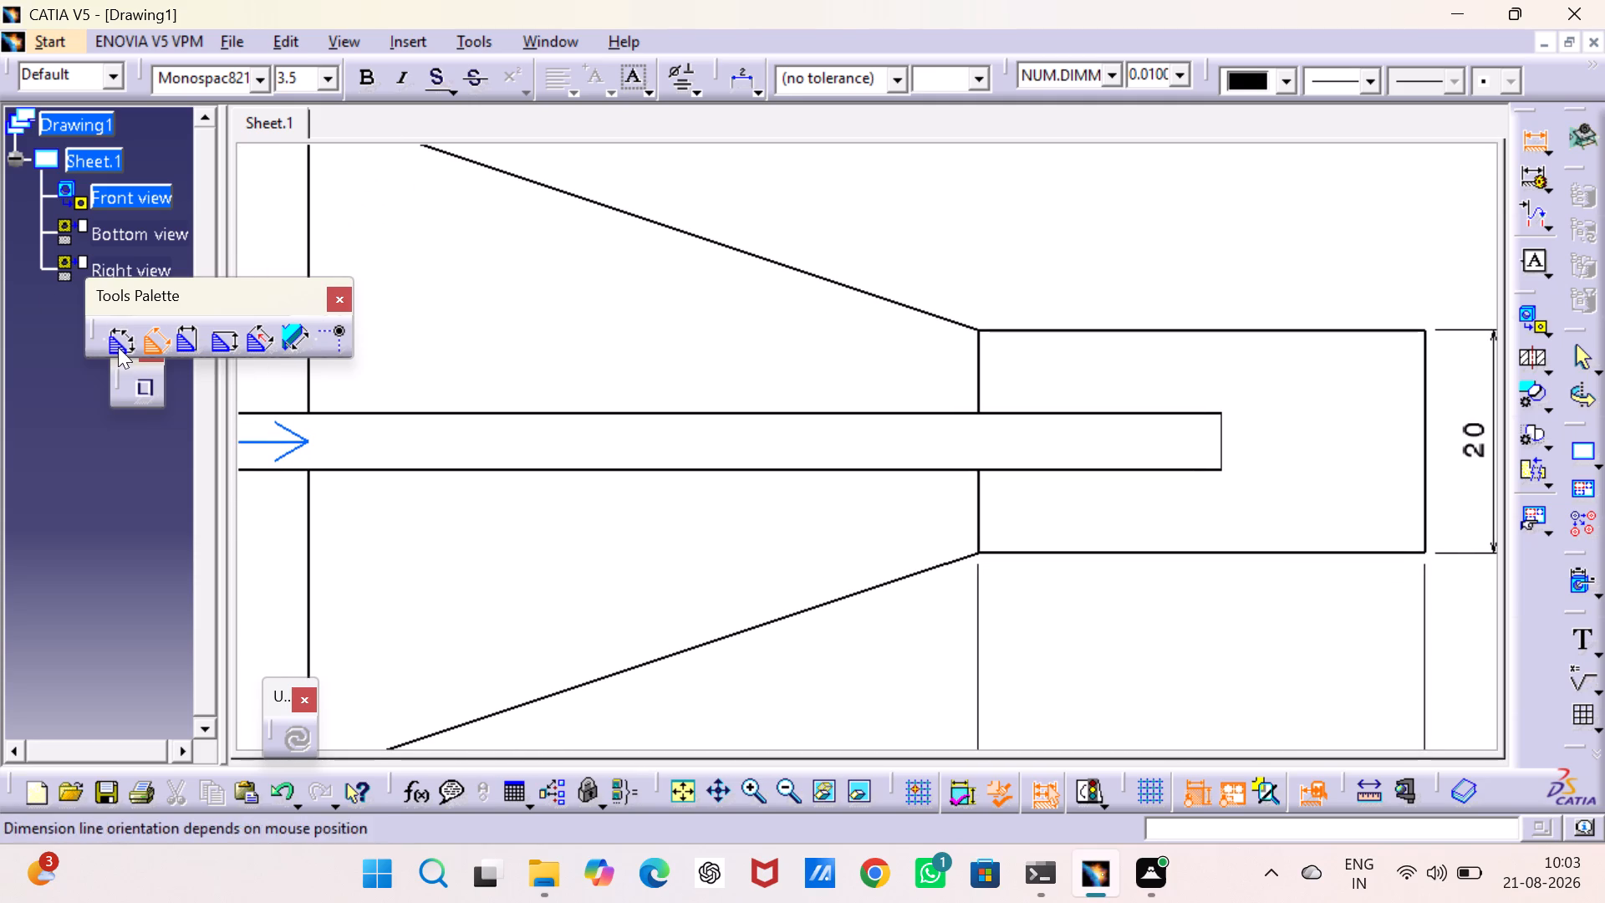
# With projected dimensioning, add a radius dimension to the left half-ring's inner arc in the bottom view, placed above and left of the ring.
pyautogui.click(118, 344)
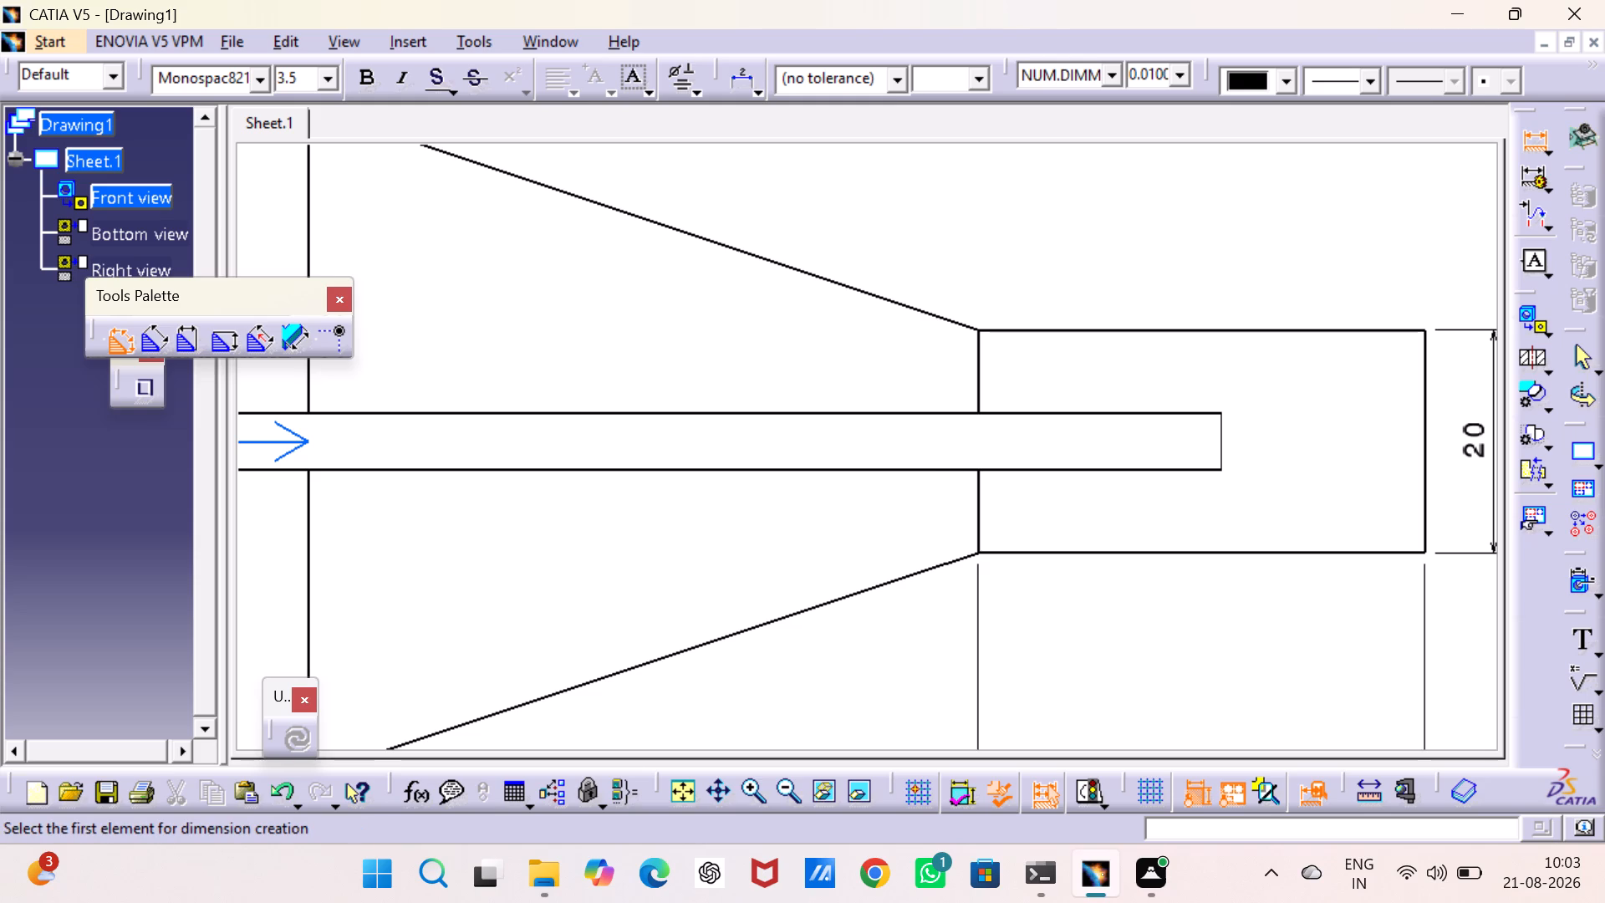
pyautogui.moveTo(535, 461); pyautogui.dragTo(887, 239, button='middle')
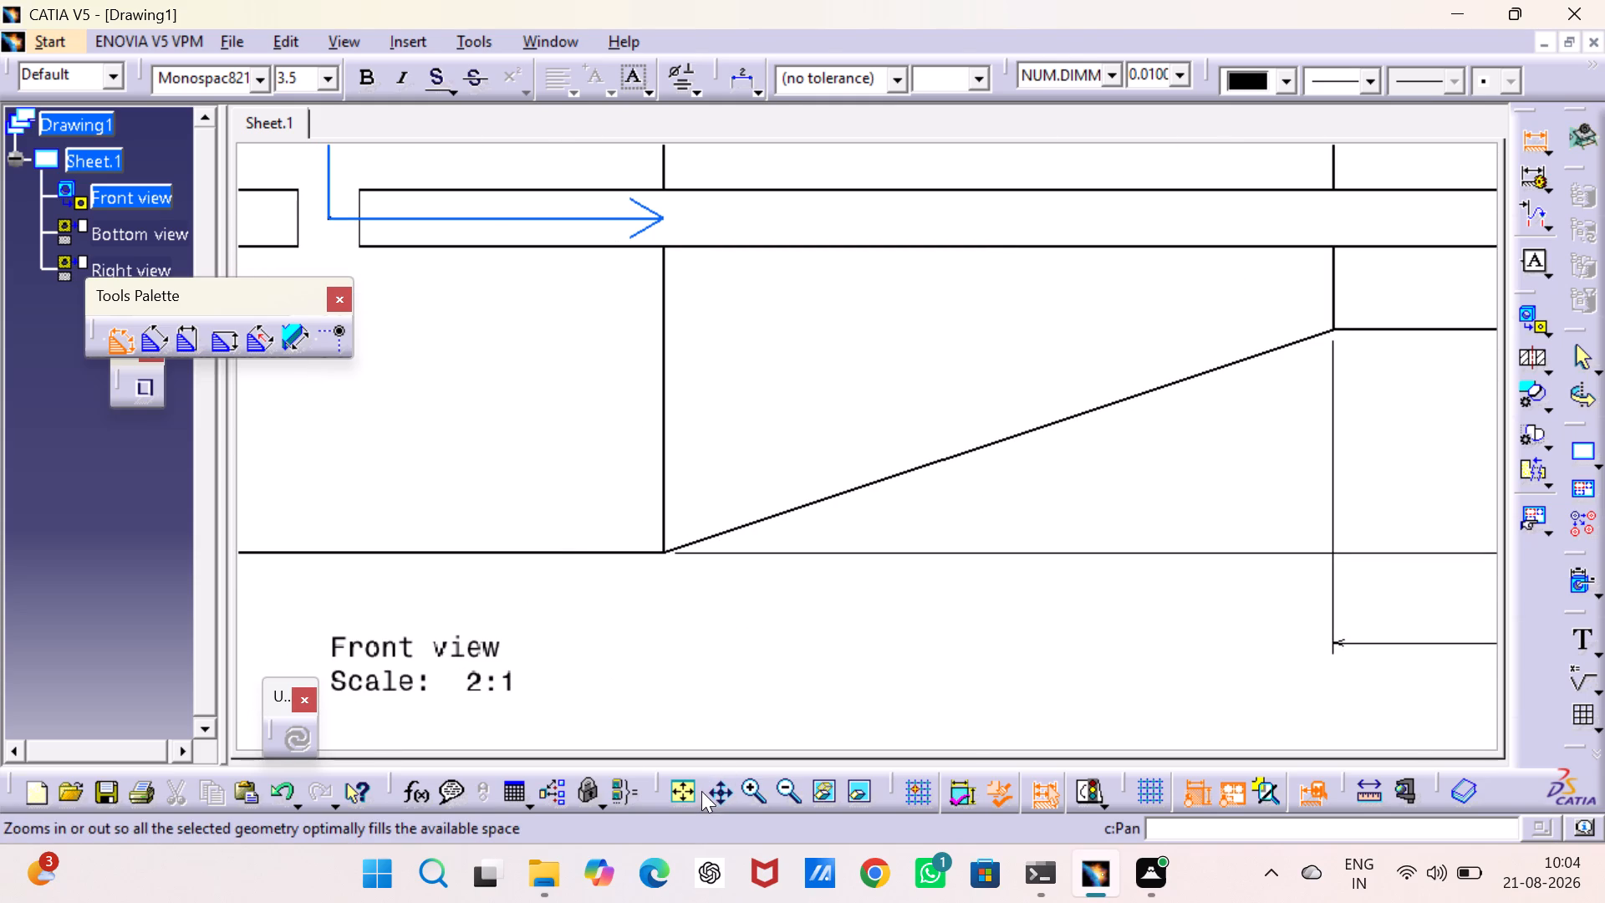
pyautogui.click(695, 793)
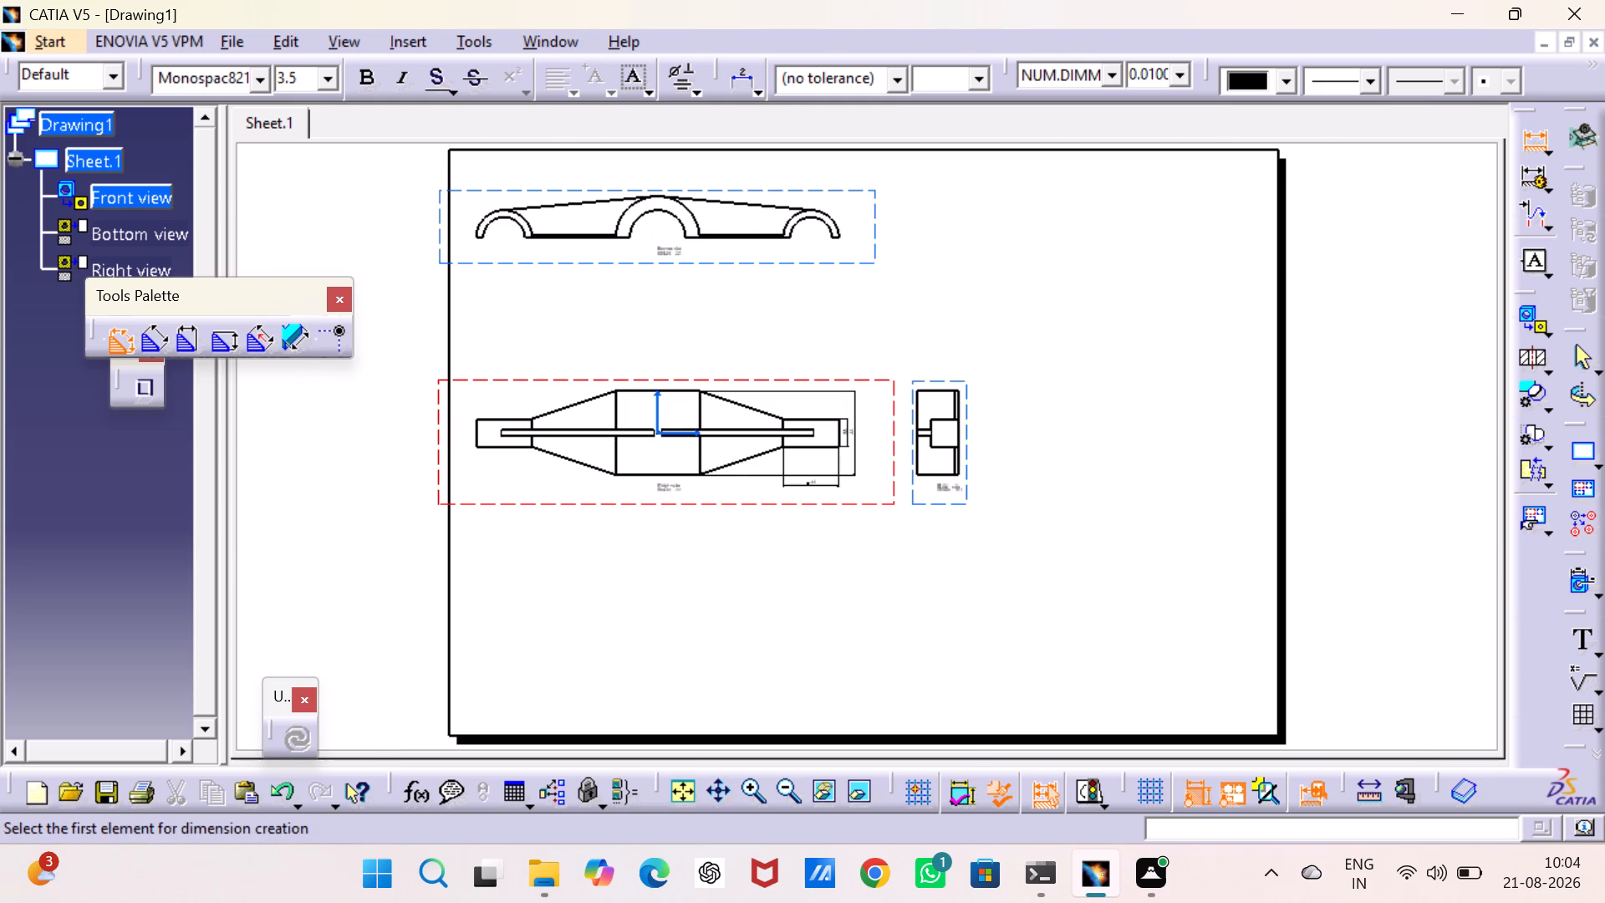
pyautogui.click(494, 222)
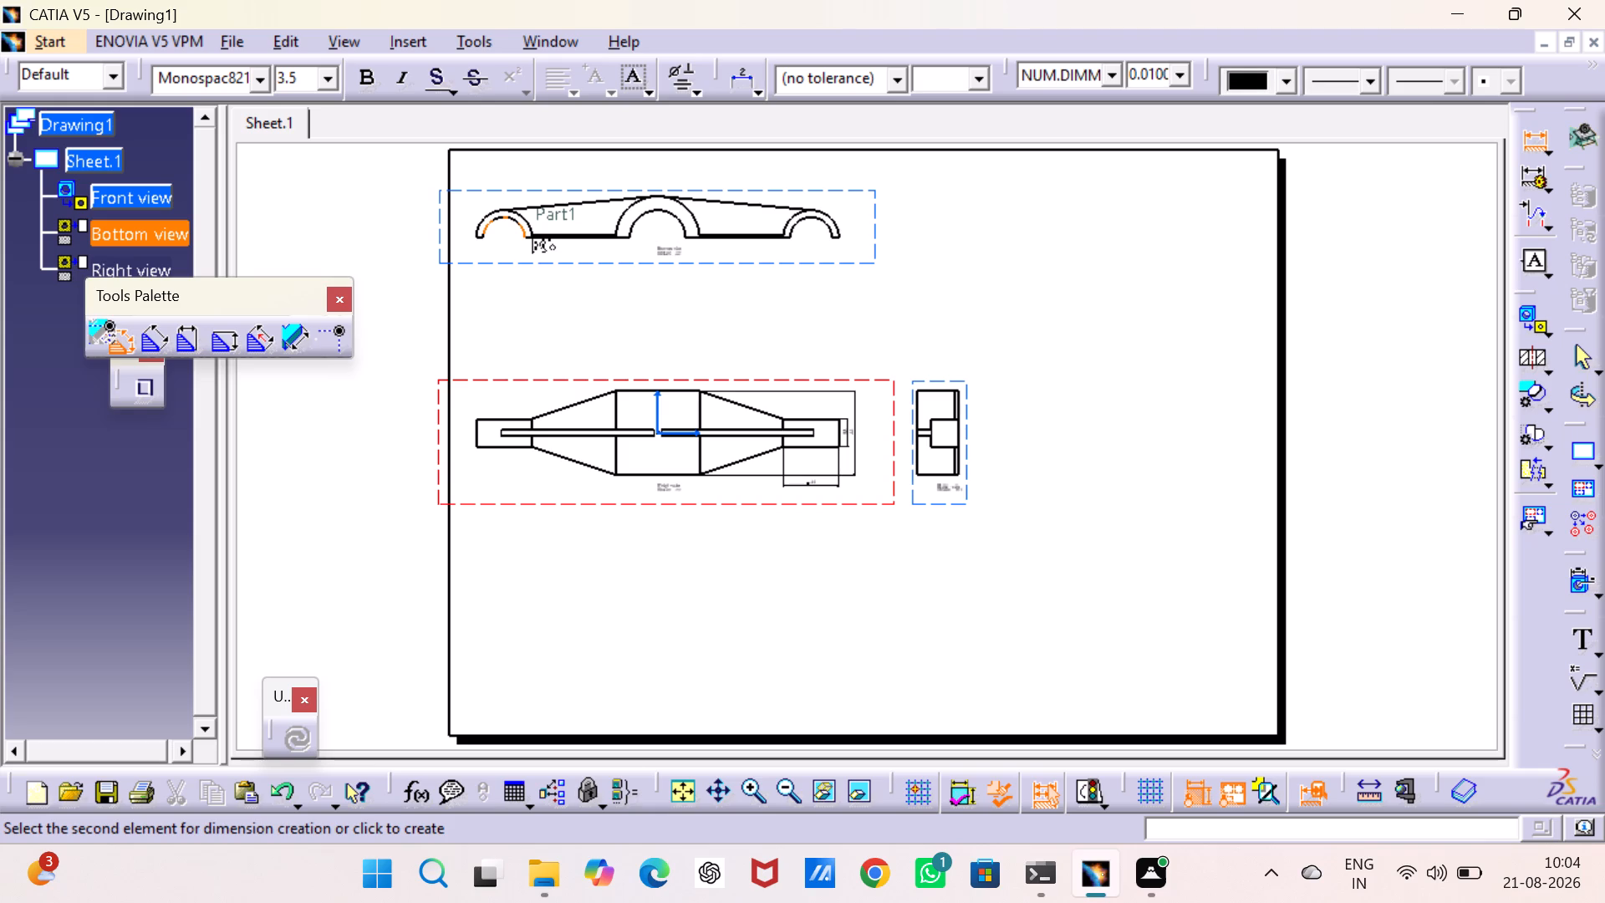
pyautogui.rightClick(500, 176)
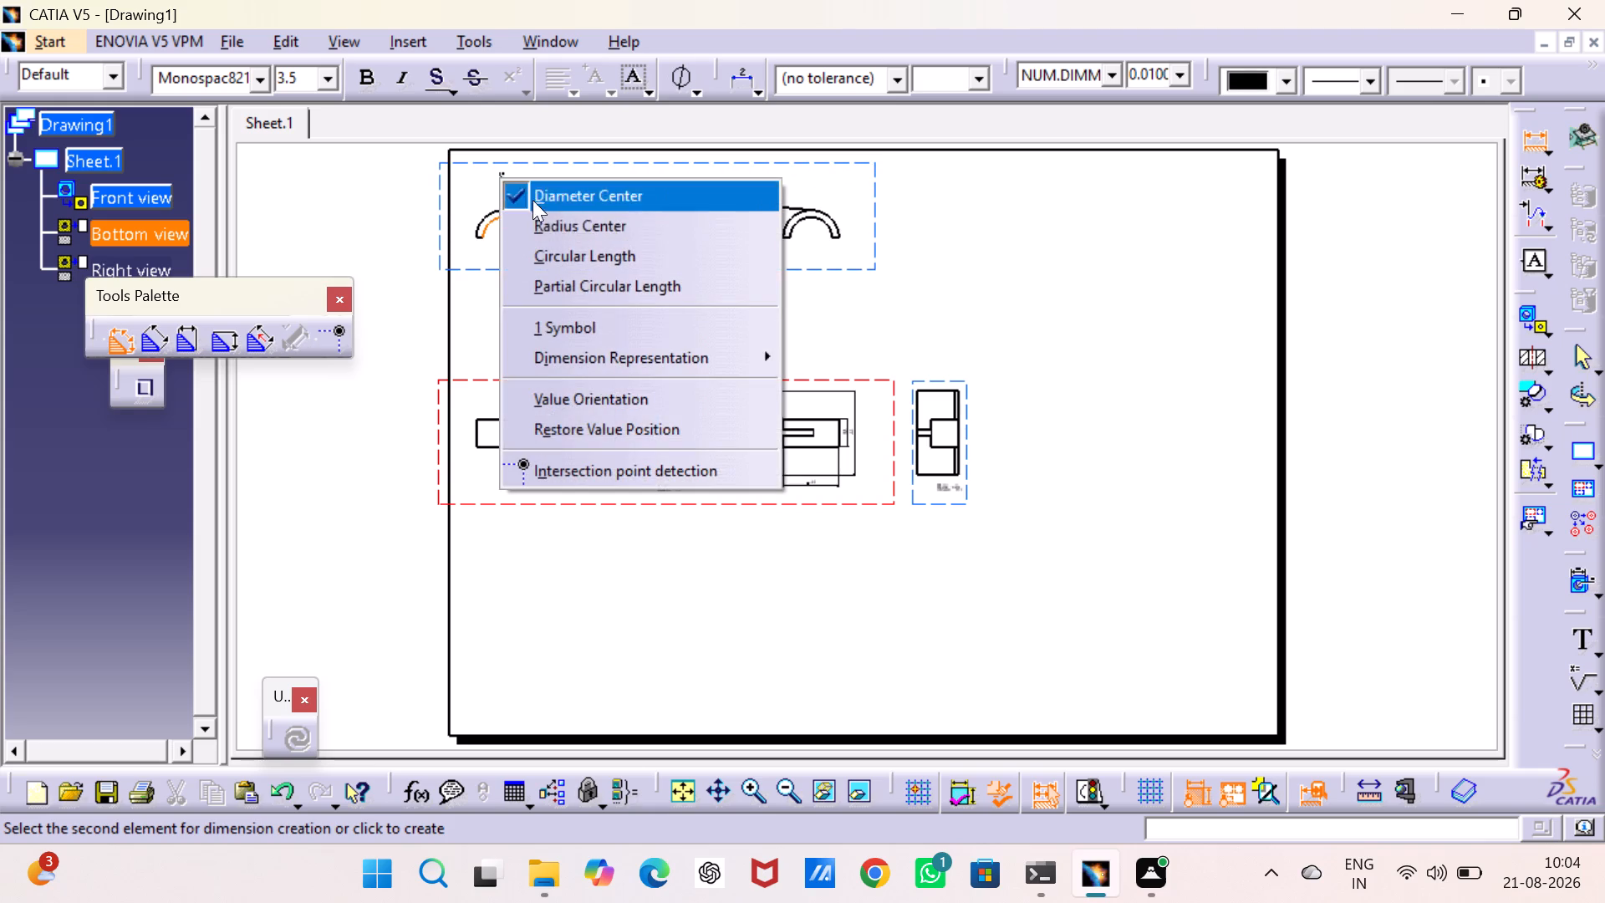
pyautogui.click(573, 222)
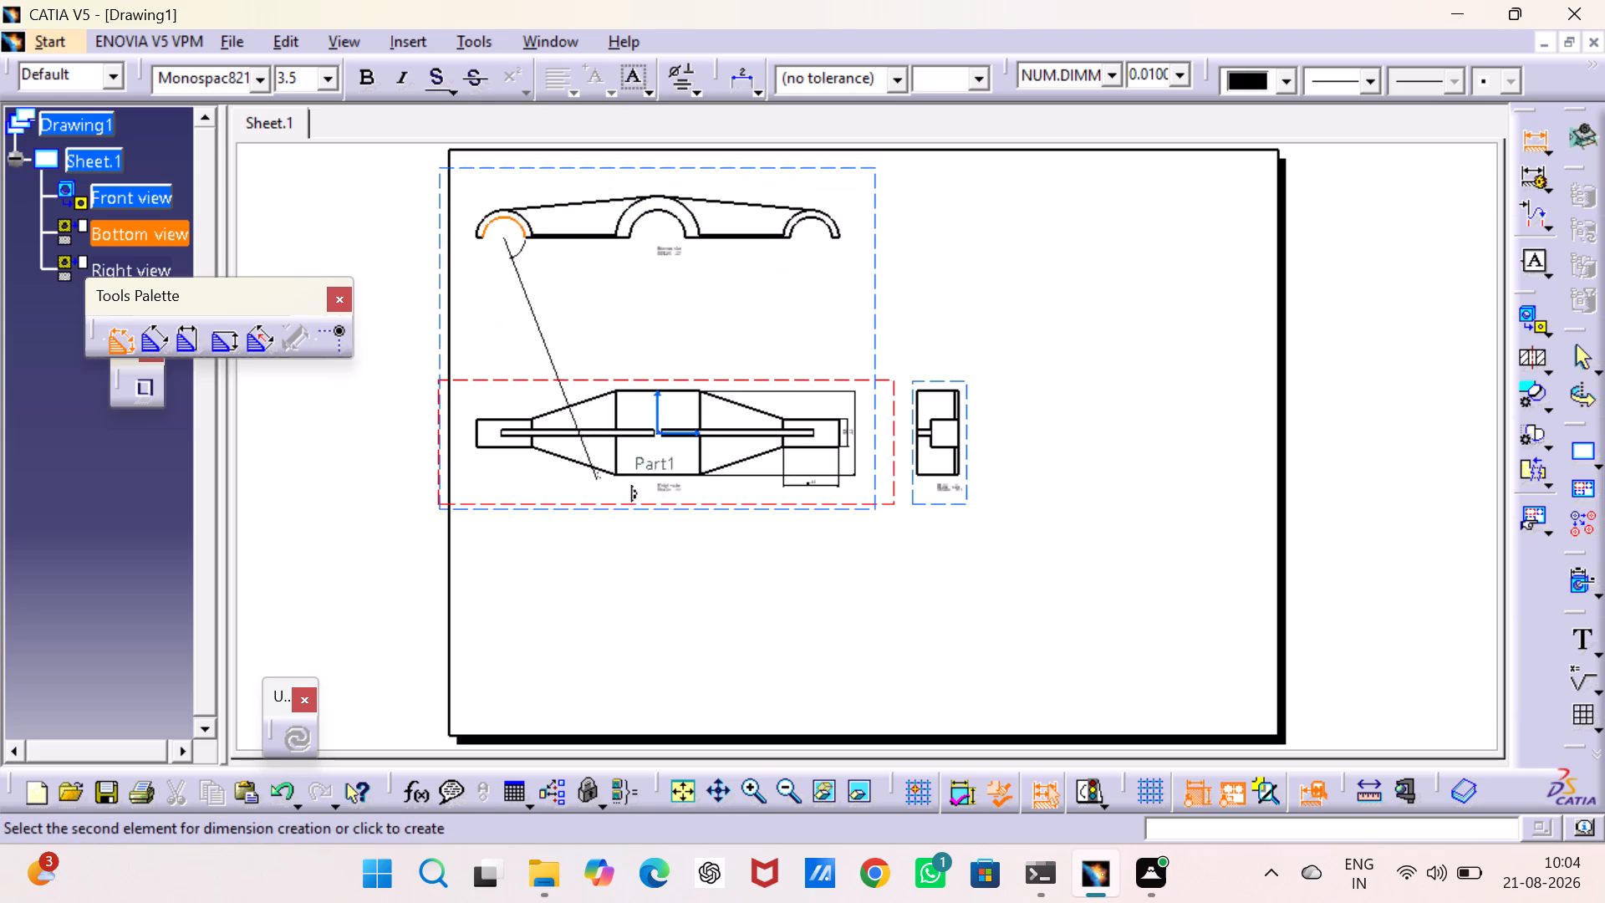
pyautogui.tripleClick(753, 793)
pyautogui.click(749, 789)
pyautogui.moveTo(680, 610); pyautogui.dragTo(933, 742, button='middle')
pyautogui.moveTo(605, 265); pyautogui.dragTo(989, 559, button='middle')
pyautogui.moveTo(203, 28); pyautogui.dragTo(637, 519, button='middle')
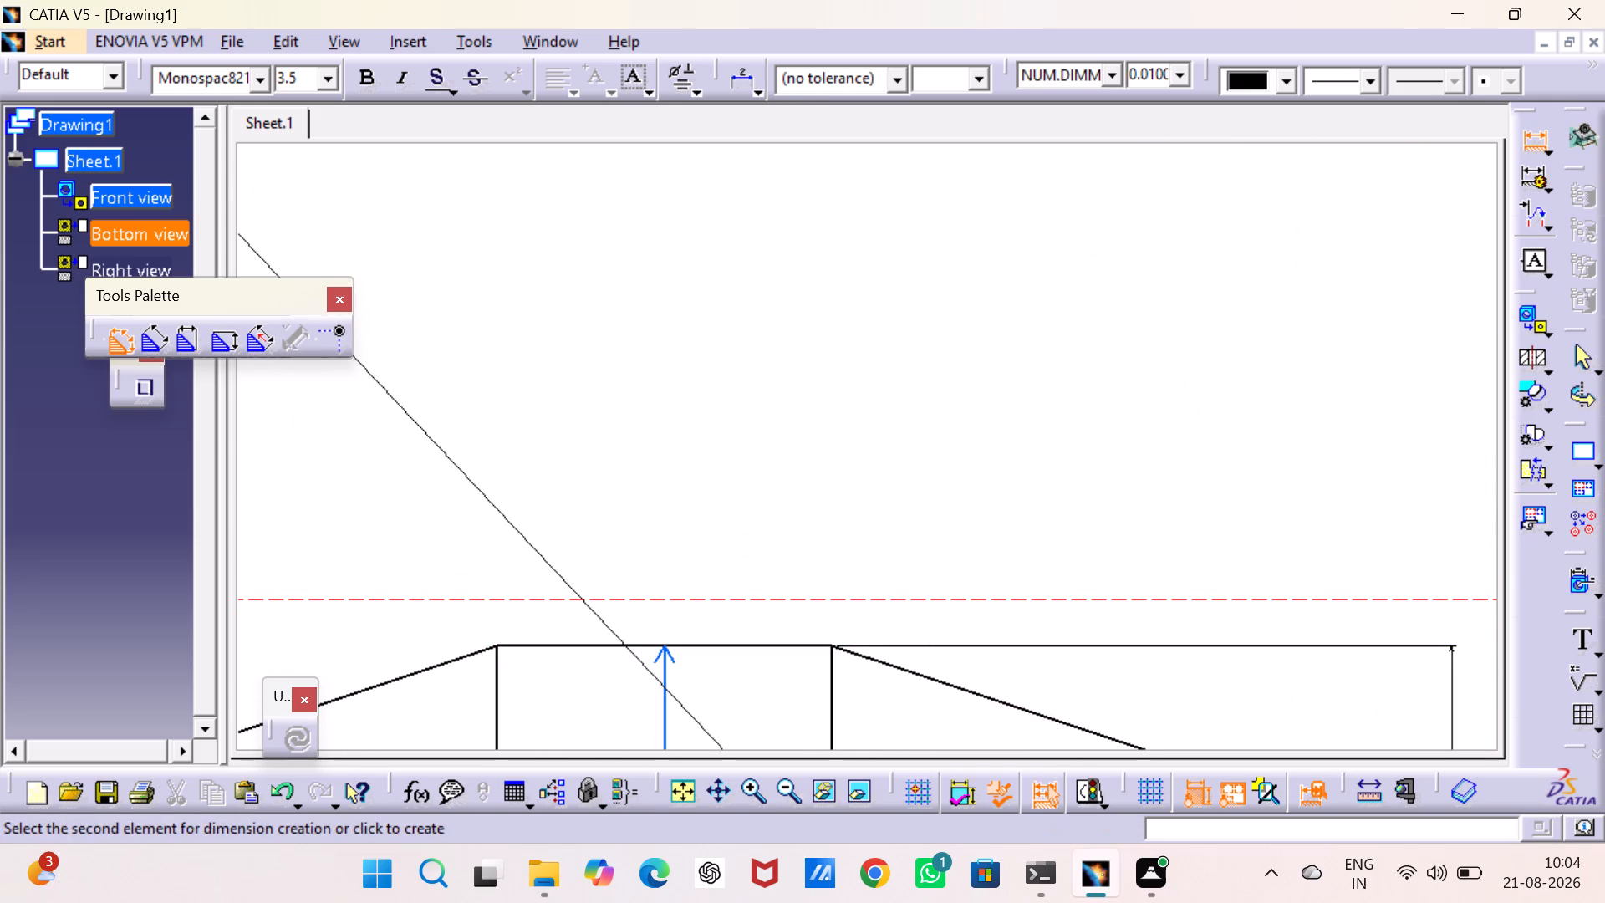
pyautogui.moveTo(410, 214); pyautogui.dragTo(1021, 713, button='middle')
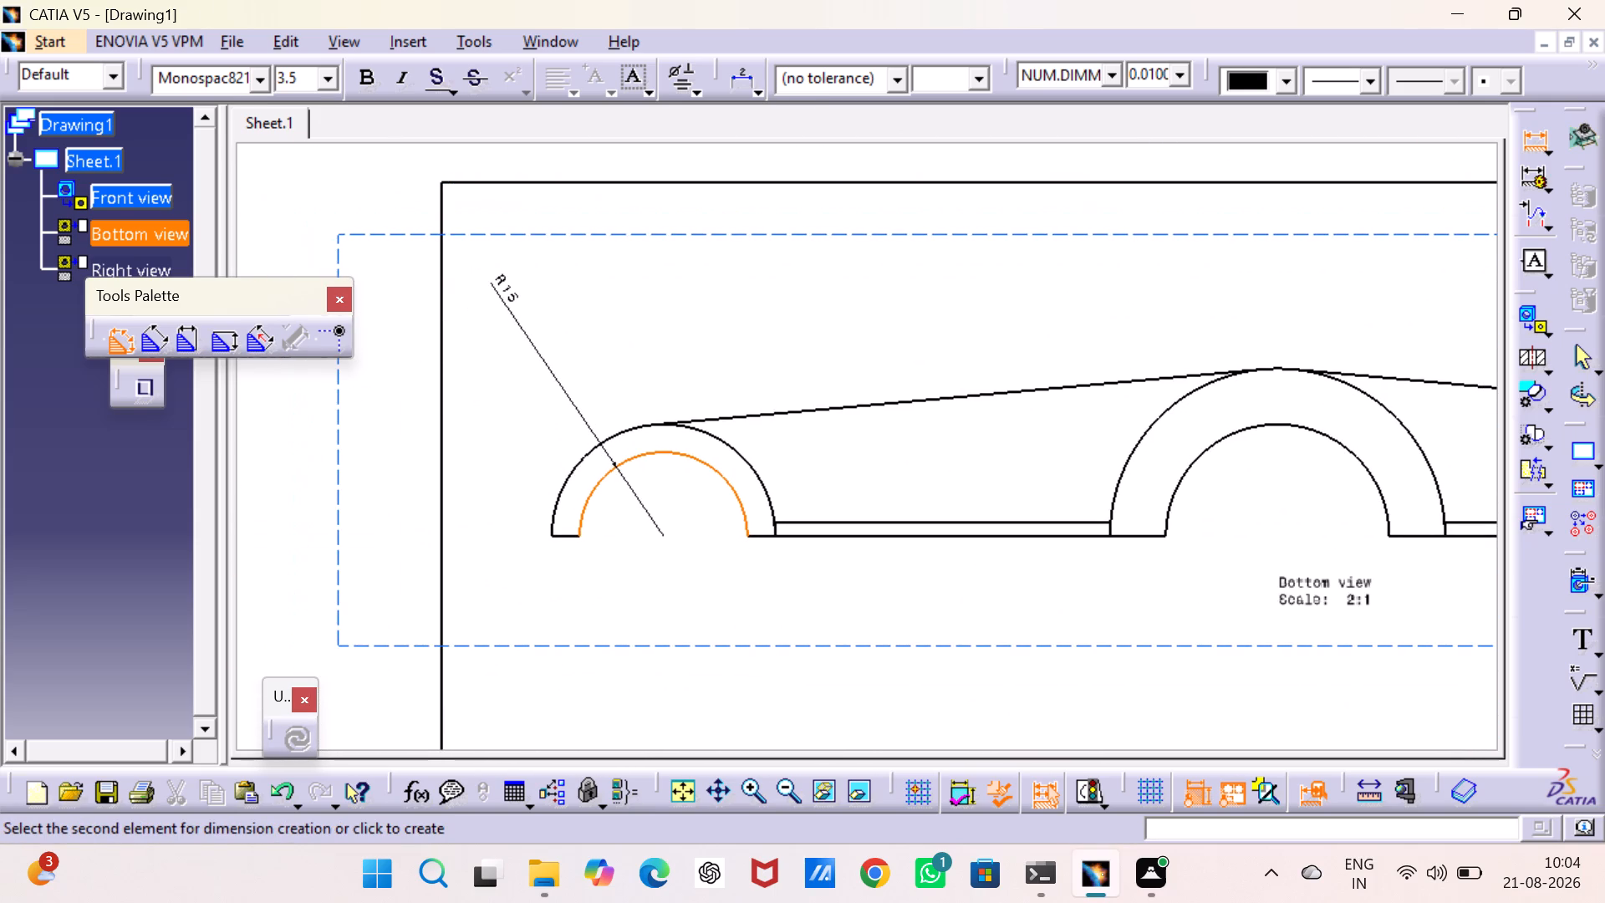
pyautogui.click(510, 305)
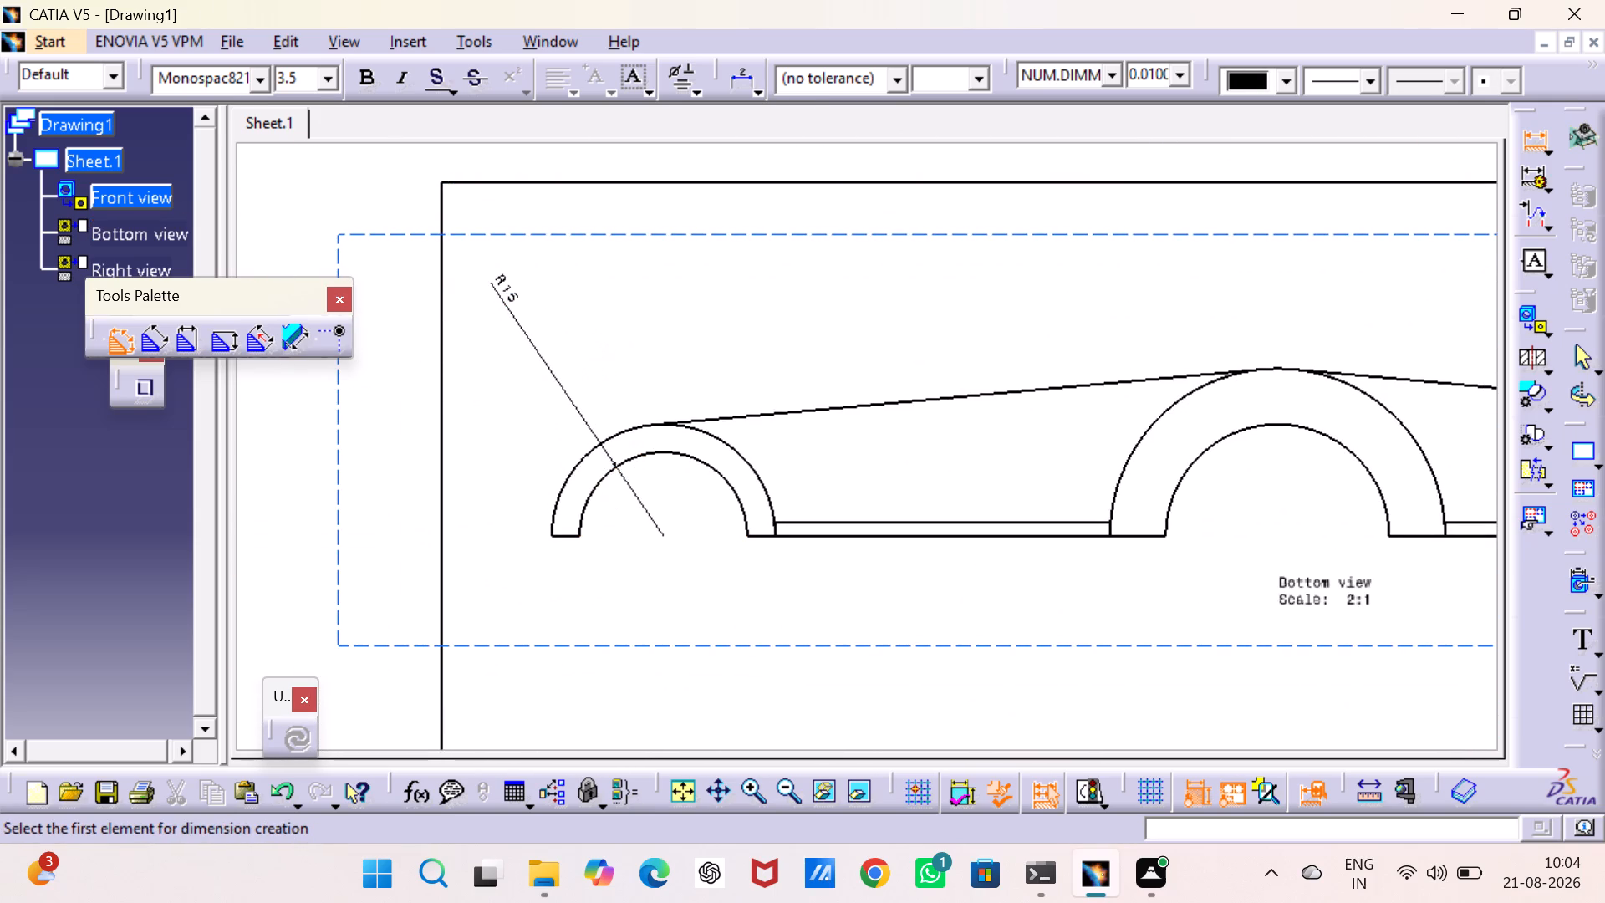
# Add a radius dimension to the left half-ring's outer arc in the bottom view, placed above the ring.
pyautogui.click(641, 431)
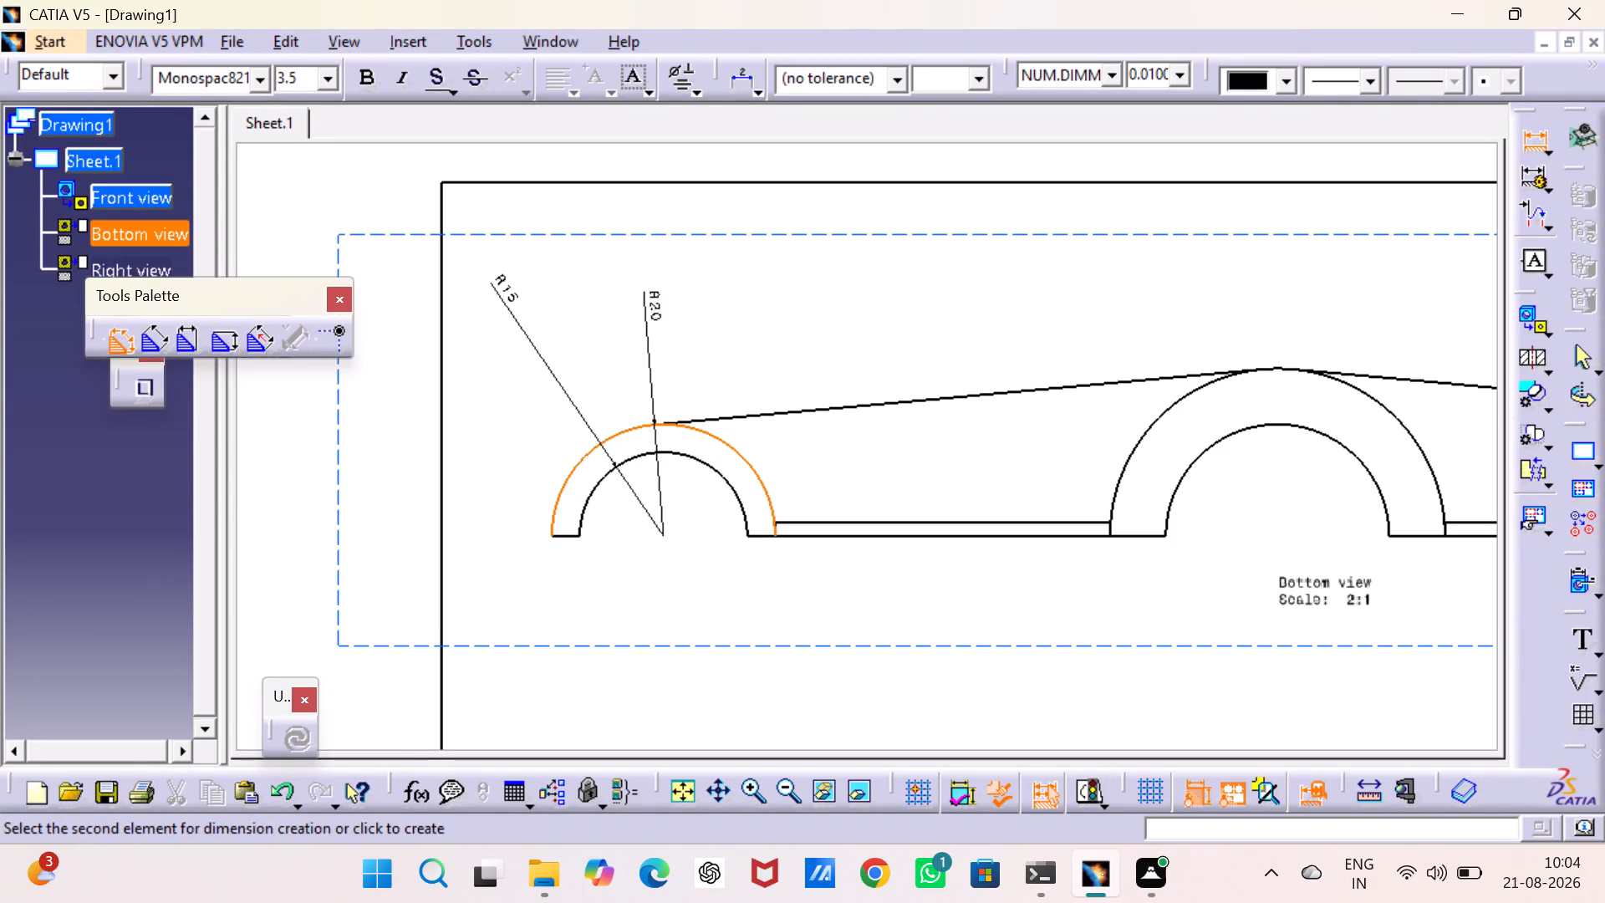
pyautogui.click(623, 308)
# Add radius dimensions to the central half-ring's outer and inner arcs in the bottom view, both placed above the ring.
pyautogui.scroll(-1, 971, 406)
pyautogui.moveTo(971, 406); pyautogui.dragTo(772, 416, button='middle')
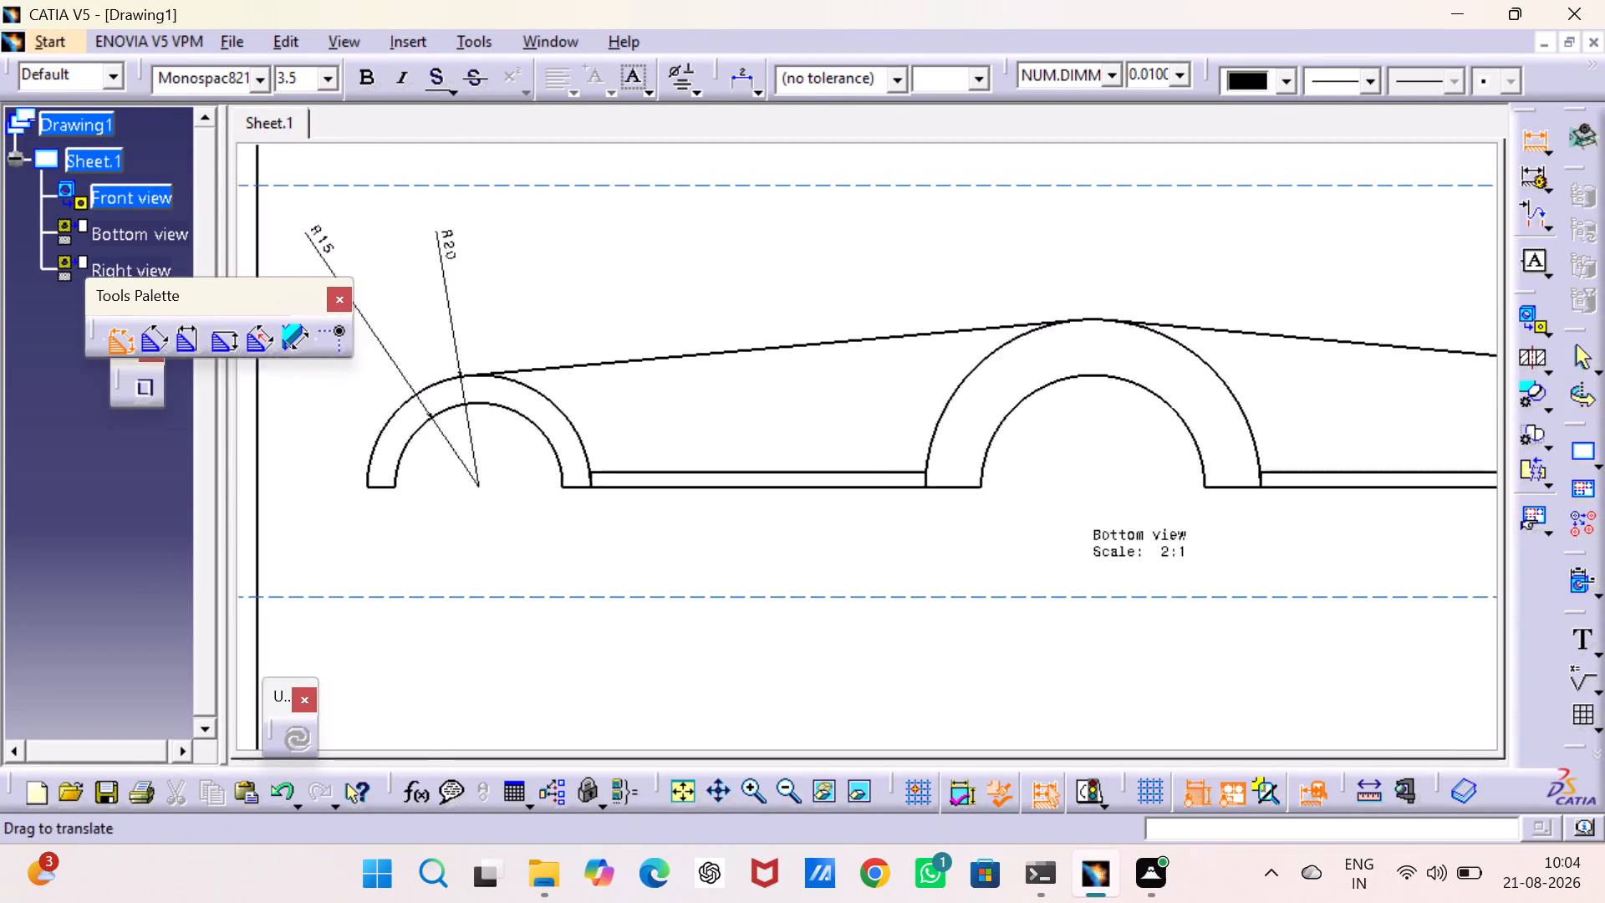
pyautogui.moveTo(772, 416); pyautogui.dragTo(344, 497, button='middle')
pyautogui.moveTo(645, 400); pyautogui.dragTo(648, 390)
pyautogui.click(665, 304)
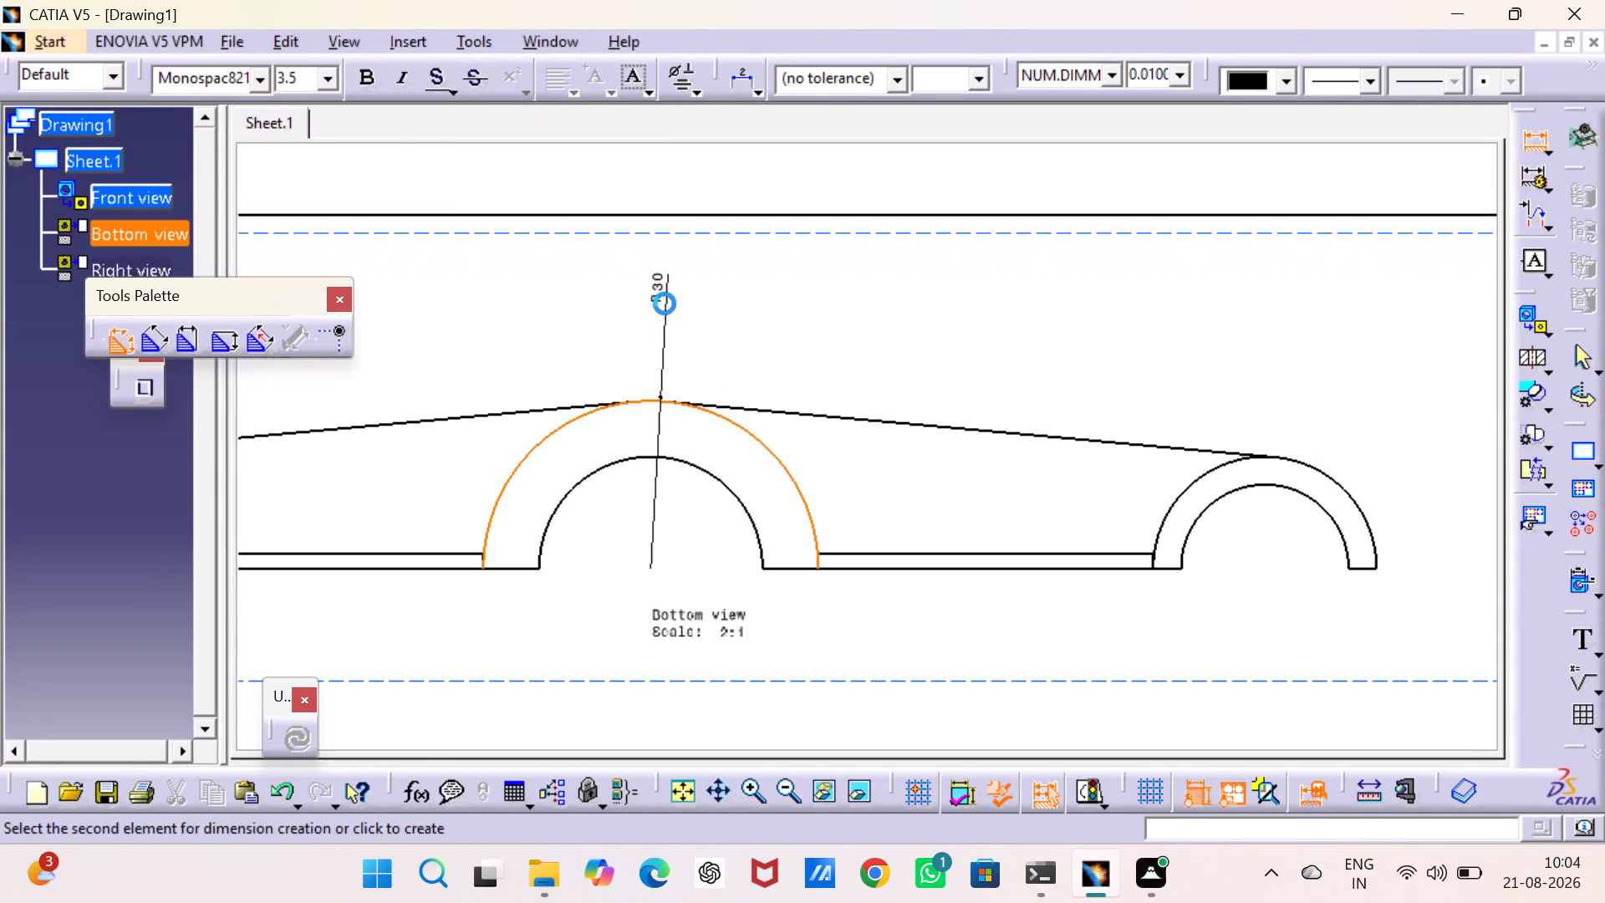
pyautogui.click(703, 475)
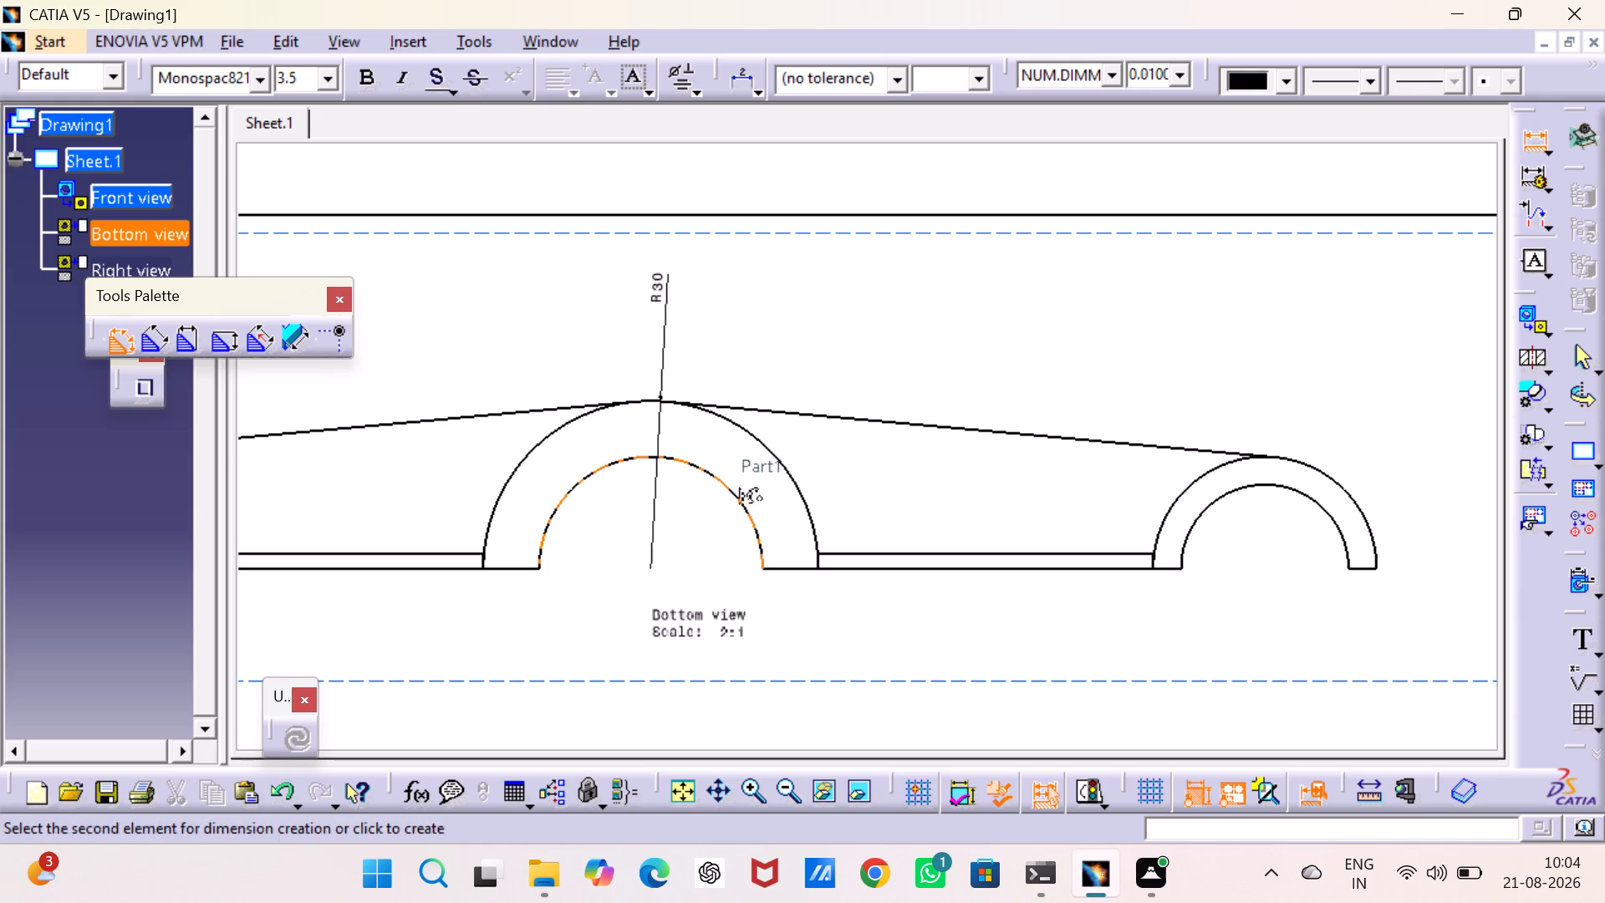
pyautogui.click(731, 306)
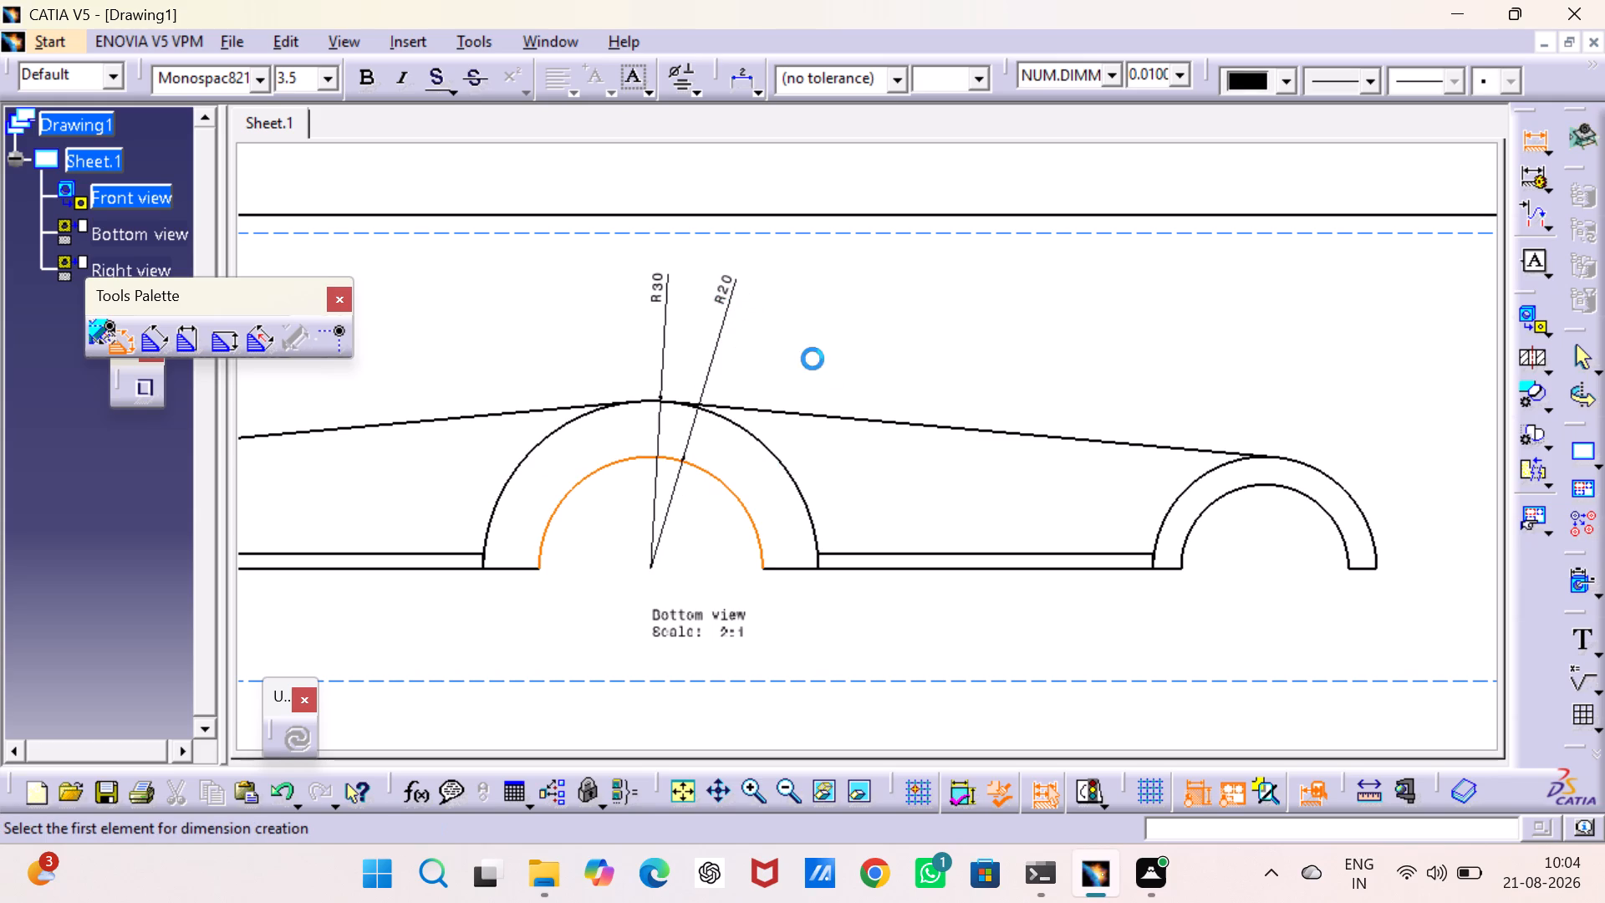
# Dimension the horizontal distance from the right half-ring's centre to the left half-ring's outer end, placed below the bottom view.
pyautogui.moveTo(859, 370); pyautogui.dragTo(308, 380, button='middle')
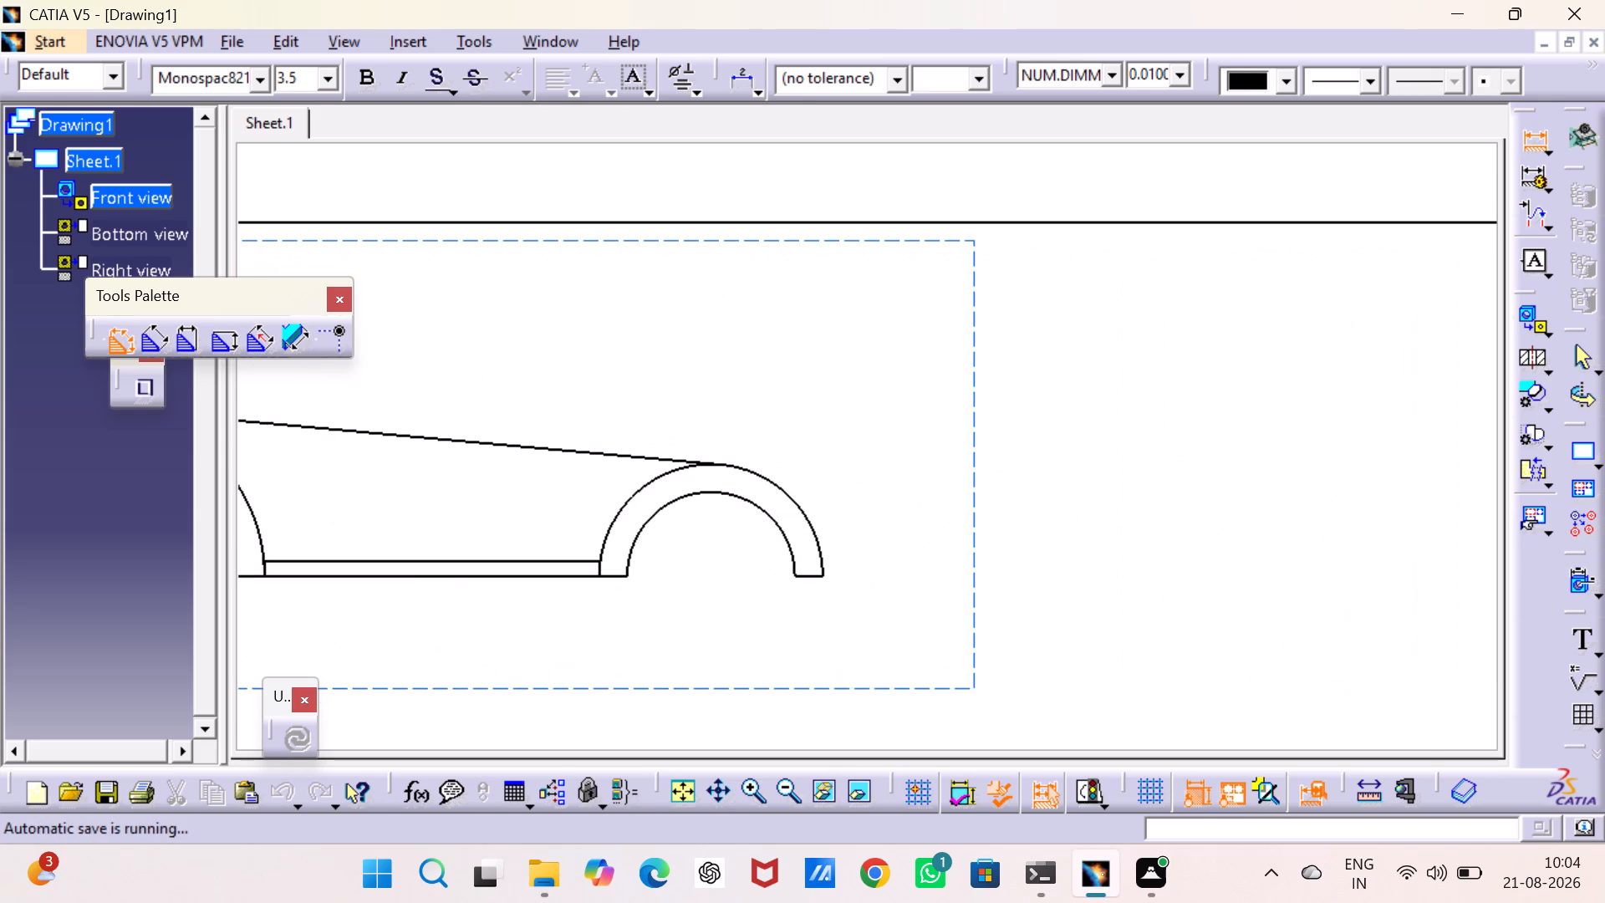
pyautogui.moveTo(787, 430); pyautogui.dragTo(1187, 243, button='middle')
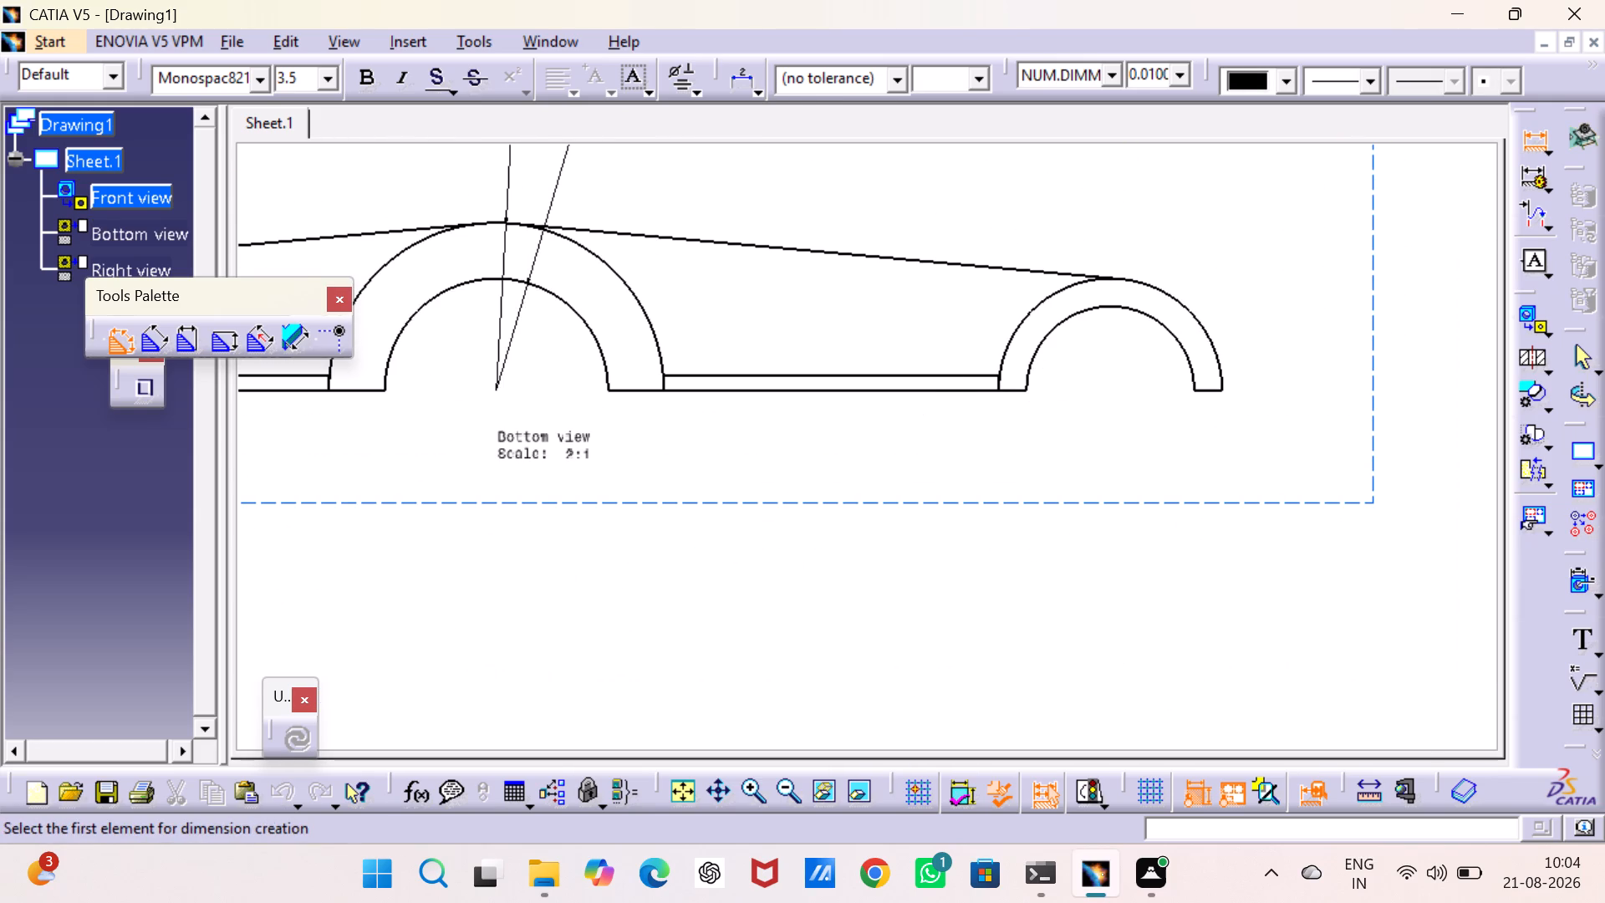
pyautogui.click(1104, 393)
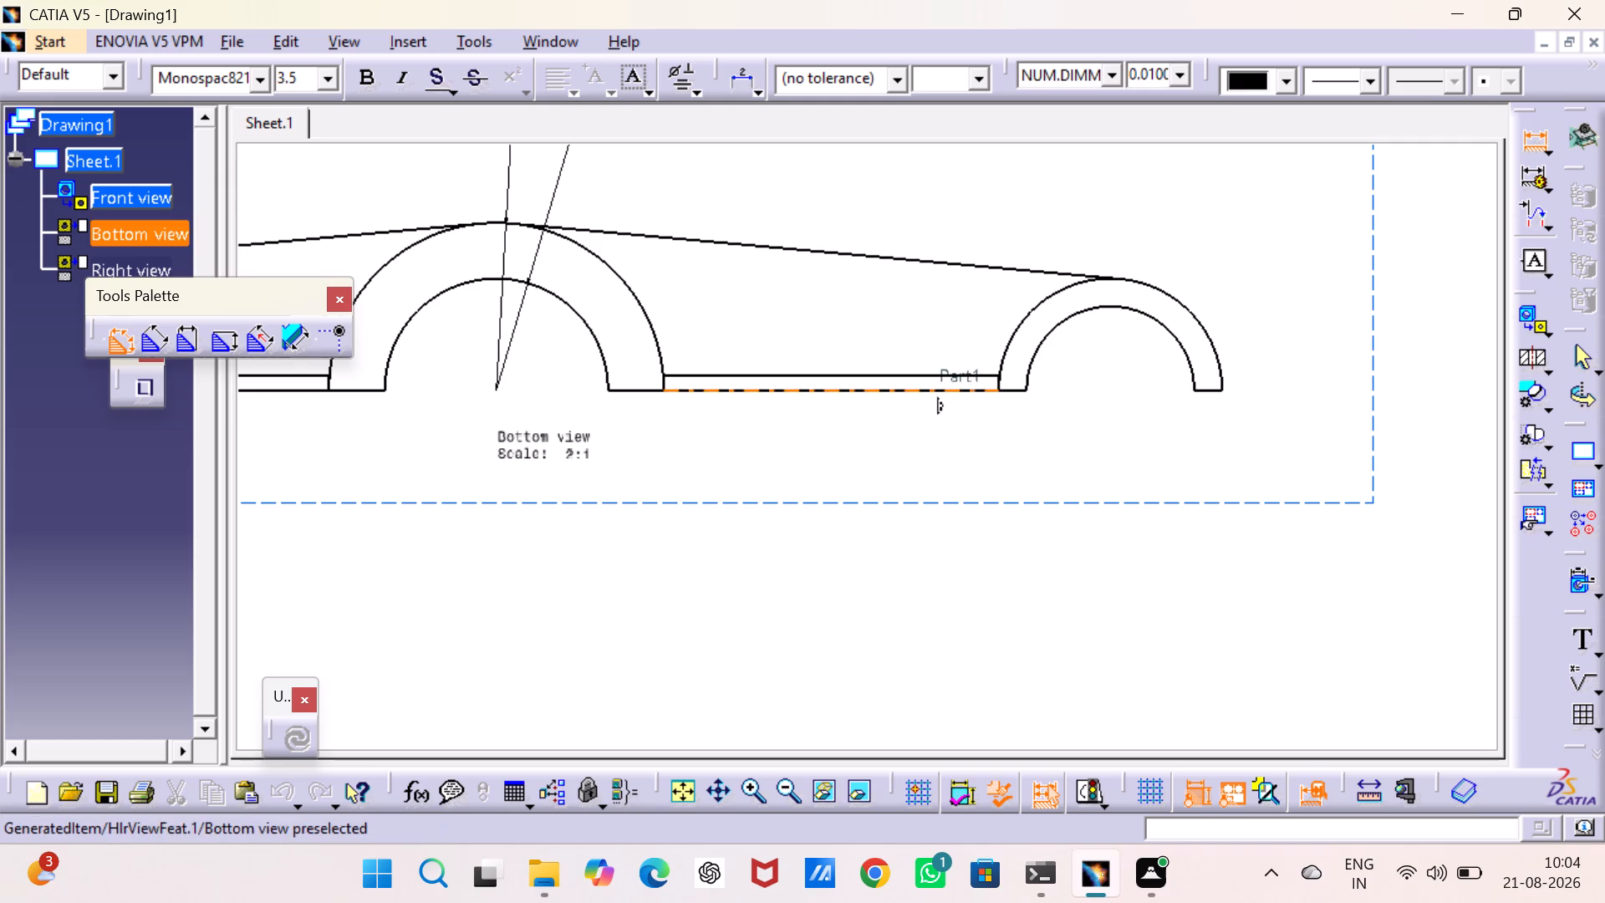
pyautogui.click(1220, 390)
pyautogui.moveTo(813, 417); pyautogui.dragTo(1368, 253, button='middle')
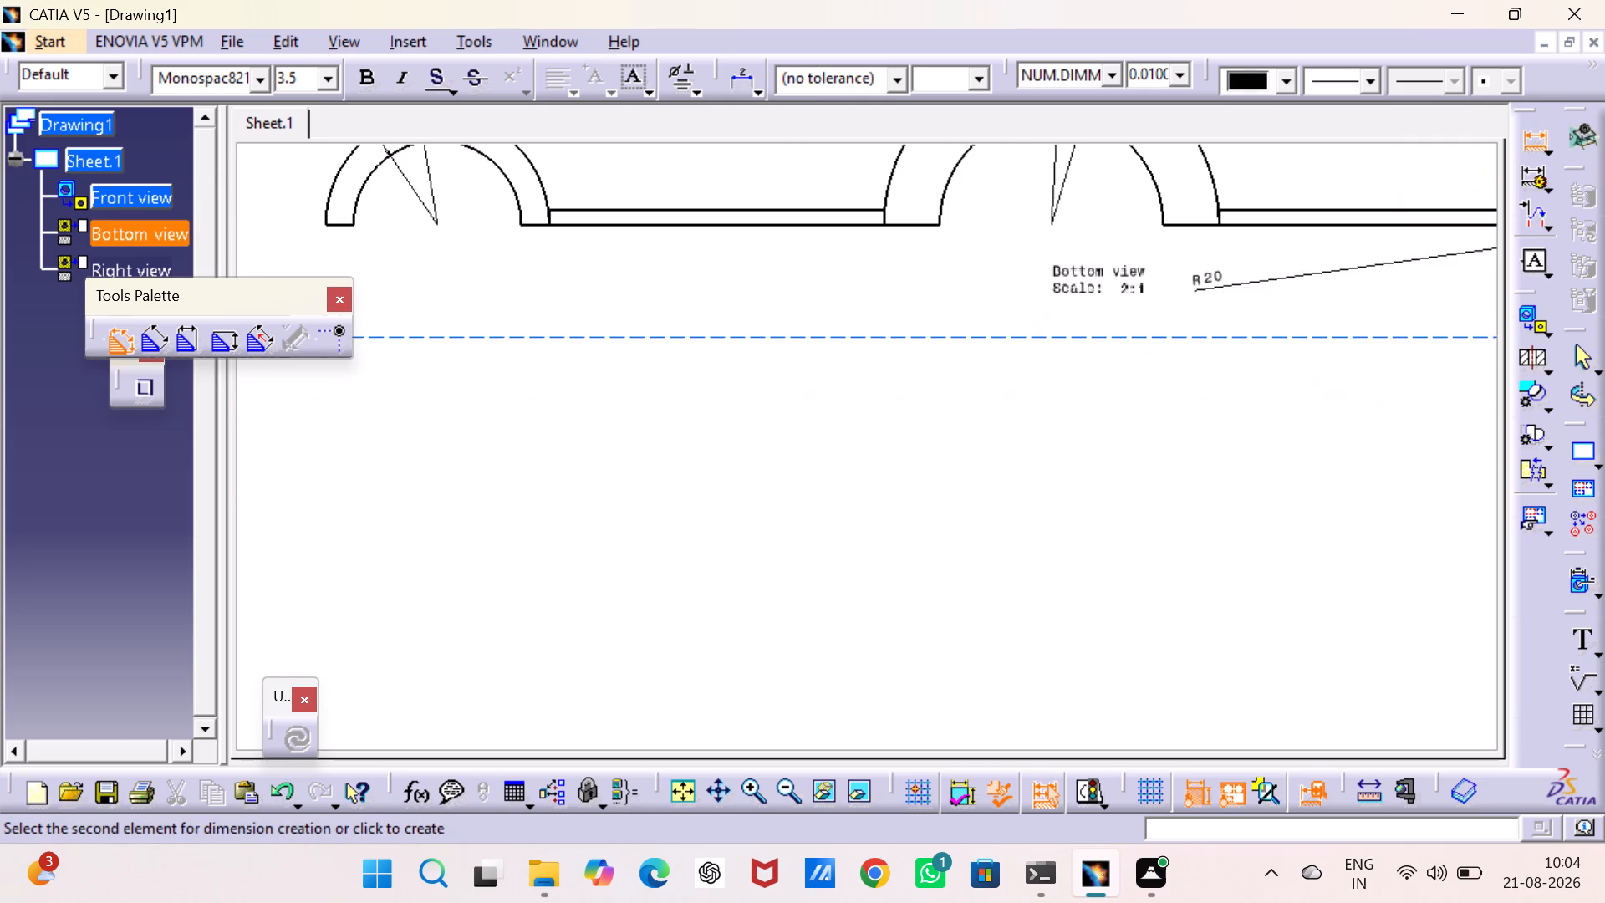
pyautogui.click(324, 224)
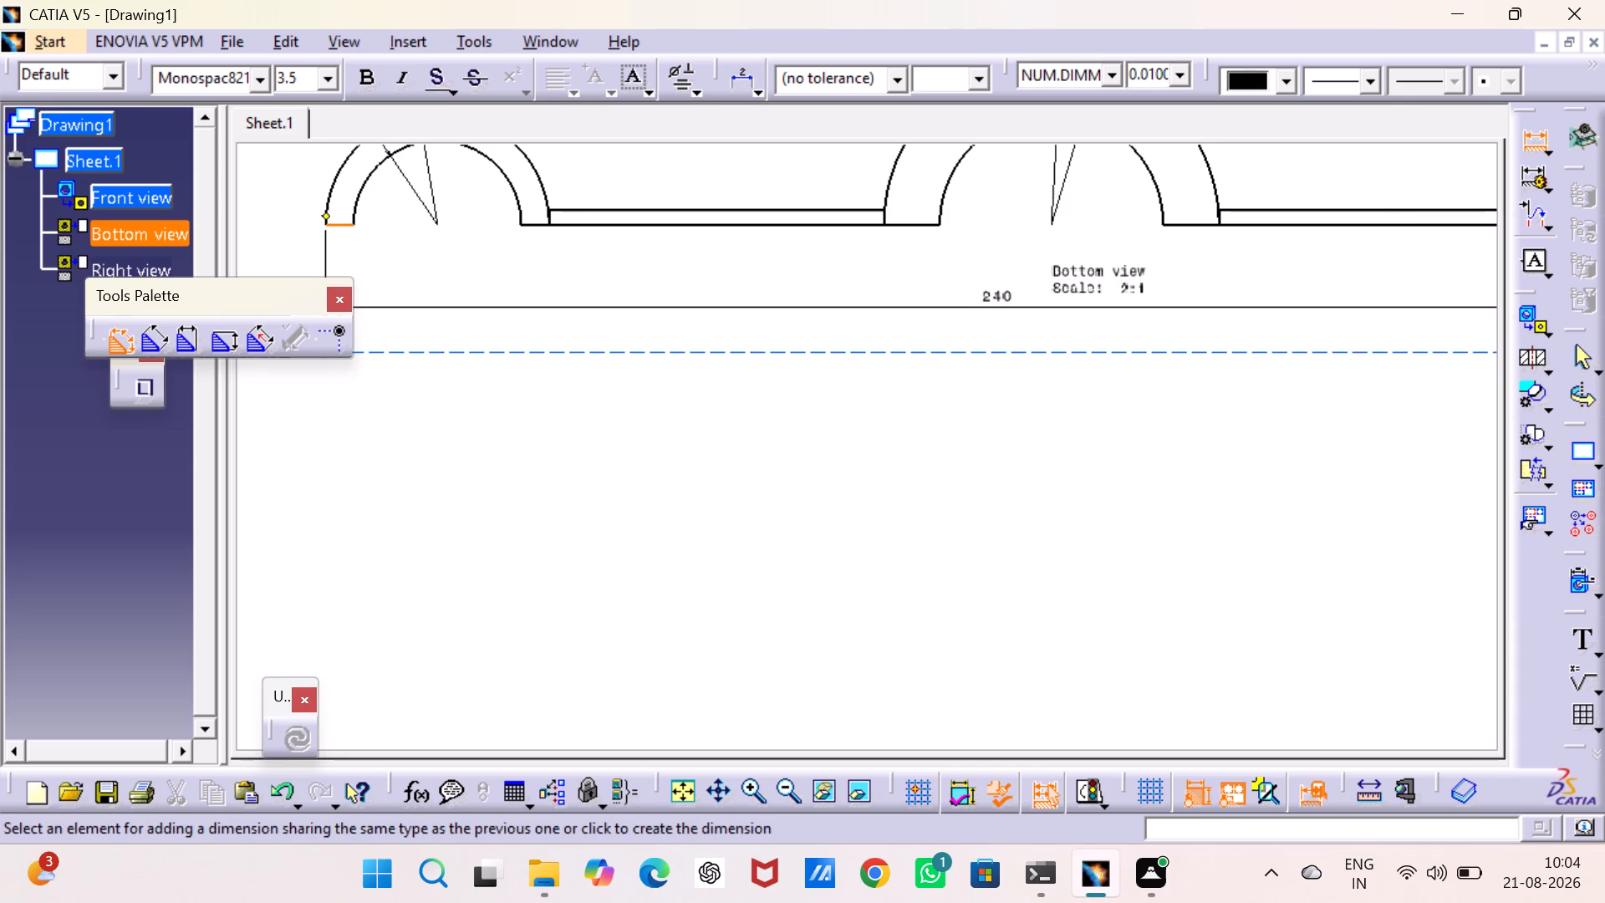
pyautogui.click(971, 311)
# Dimension the thickness of the thin plate between the left and central half-rings in the bottom view, placing it below the plate.
pyautogui.moveTo(971, 304); pyautogui.dragTo(640, 445, button='middle')
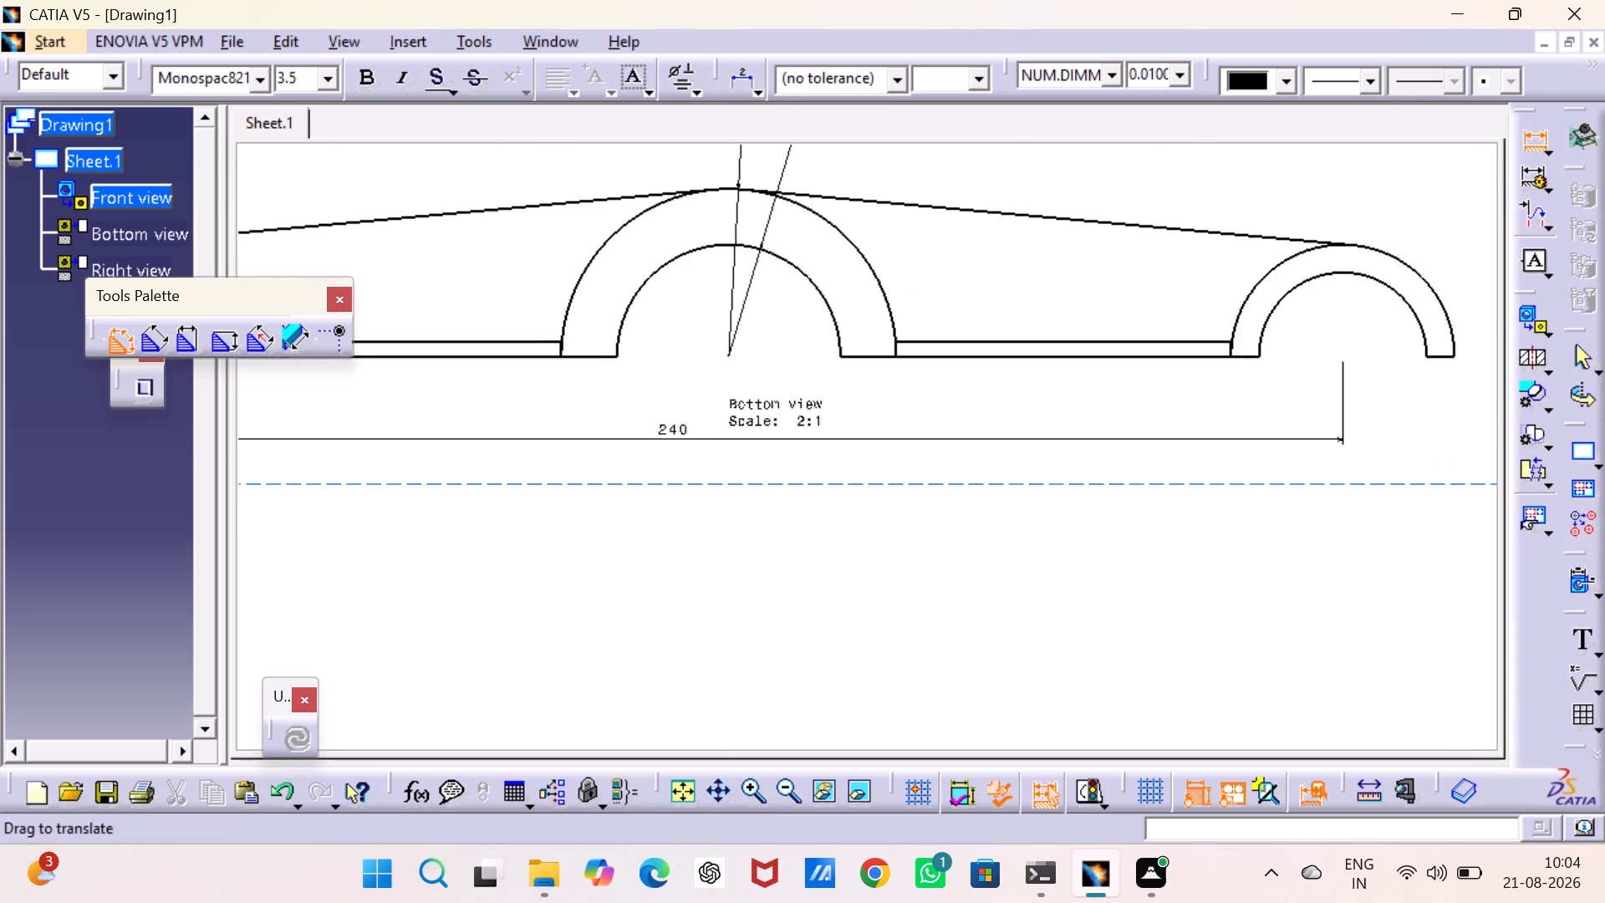
pyautogui.moveTo(640, 445); pyautogui.dragTo(544, 429, button='middle')
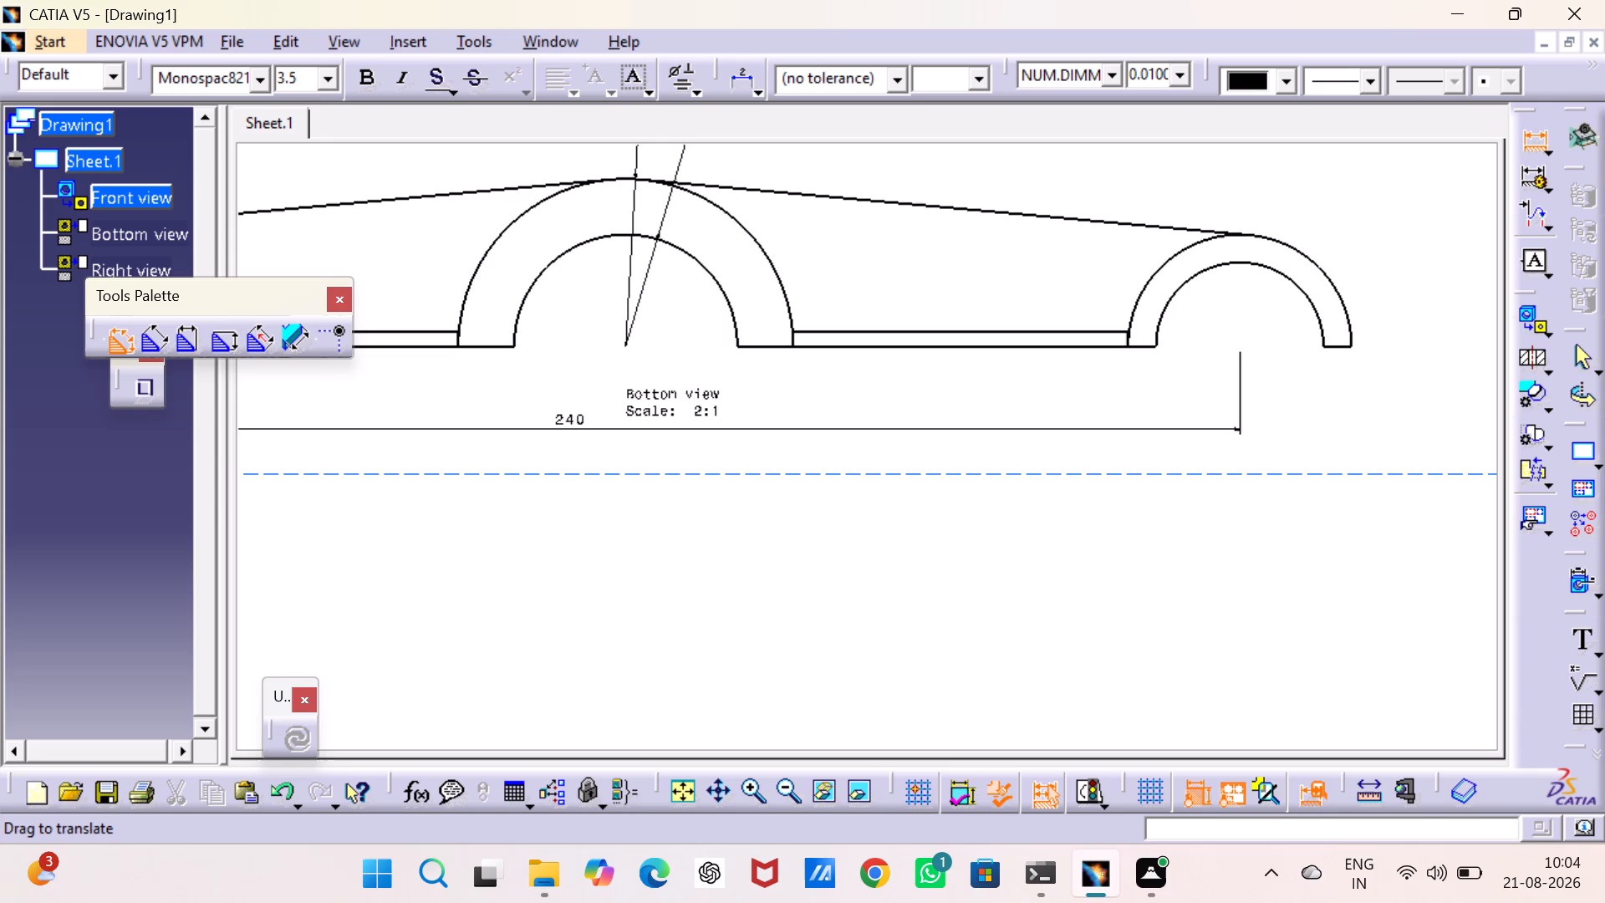
pyautogui.moveTo(544, 429); pyautogui.dragTo(798, 323, button='middle')
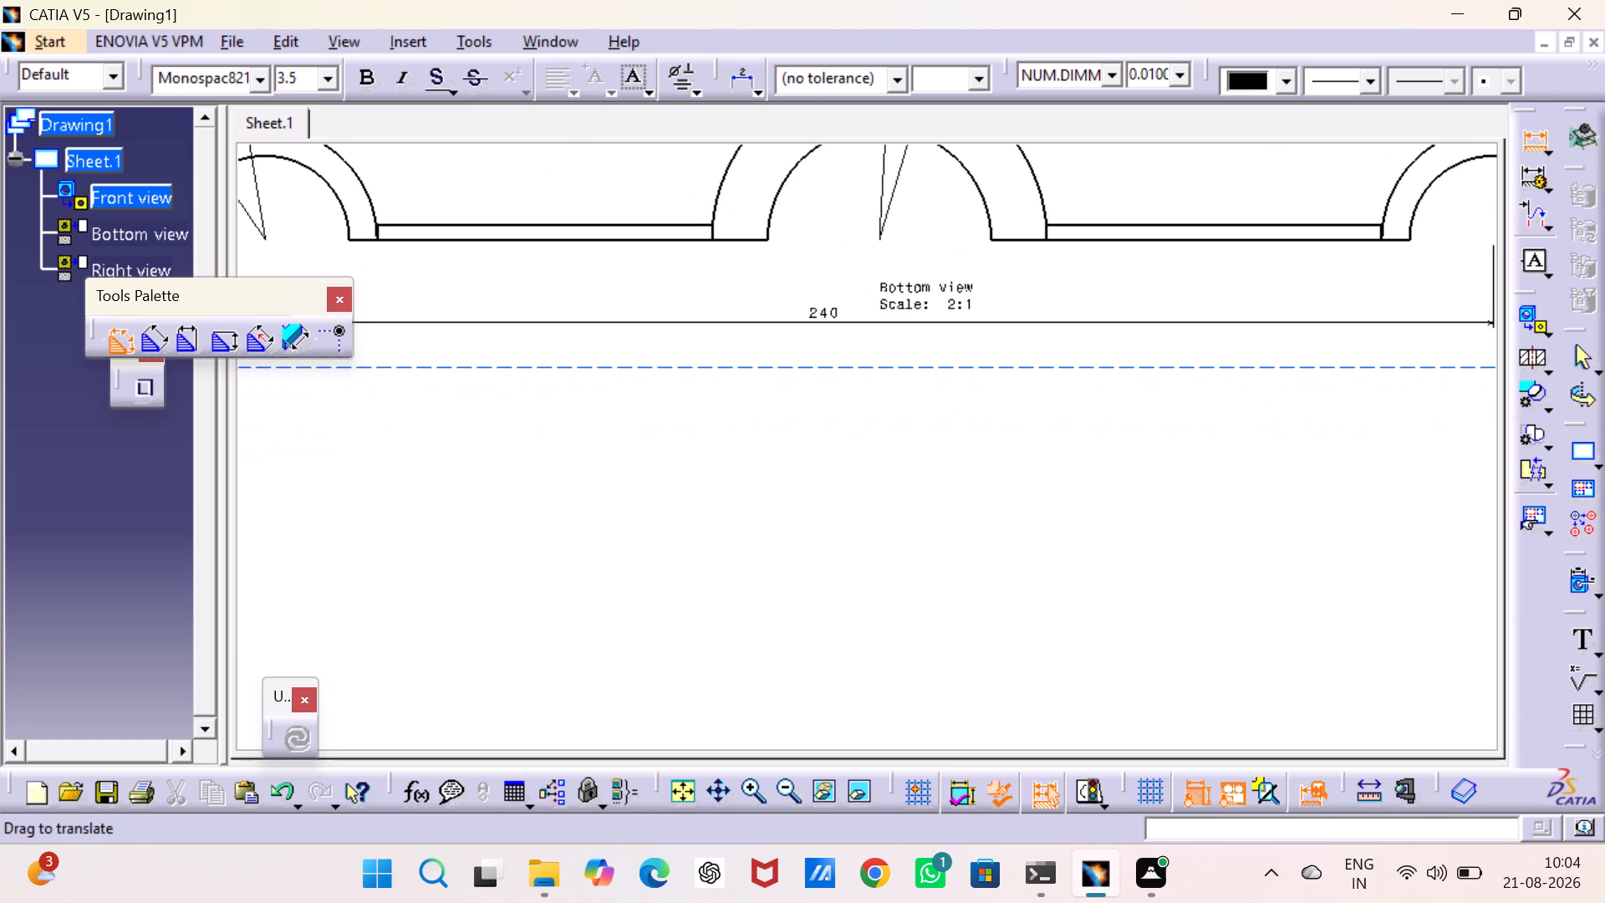
pyautogui.moveTo(798, 323); pyautogui.dragTo(783, 299, button='middle')
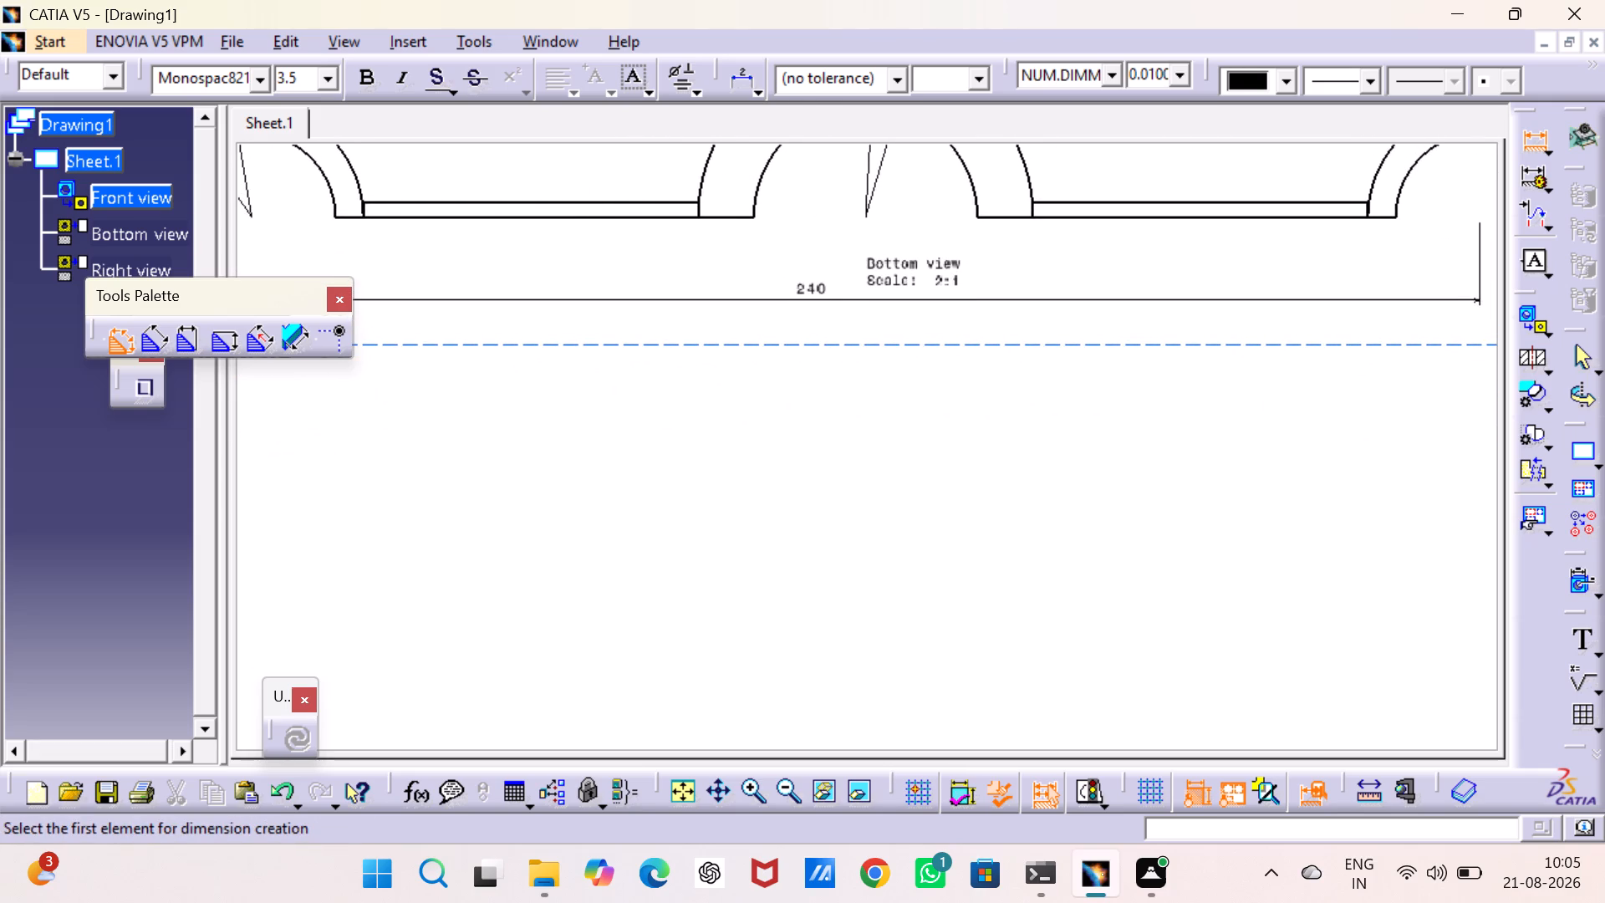
pyautogui.click(540, 205)
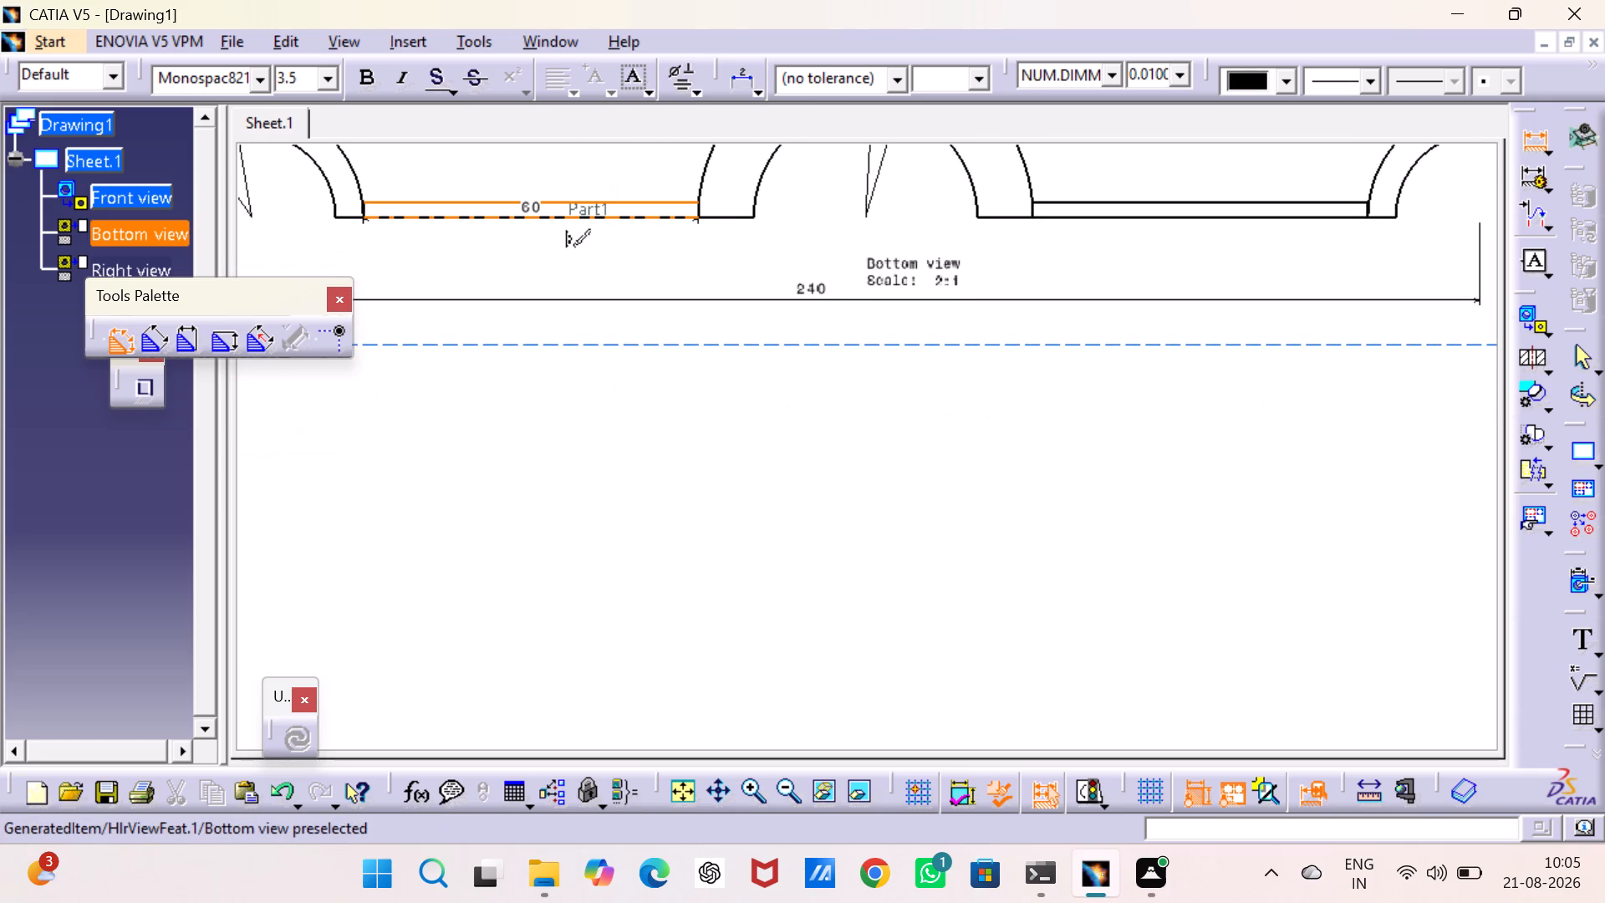
pyautogui.click(529, 217)
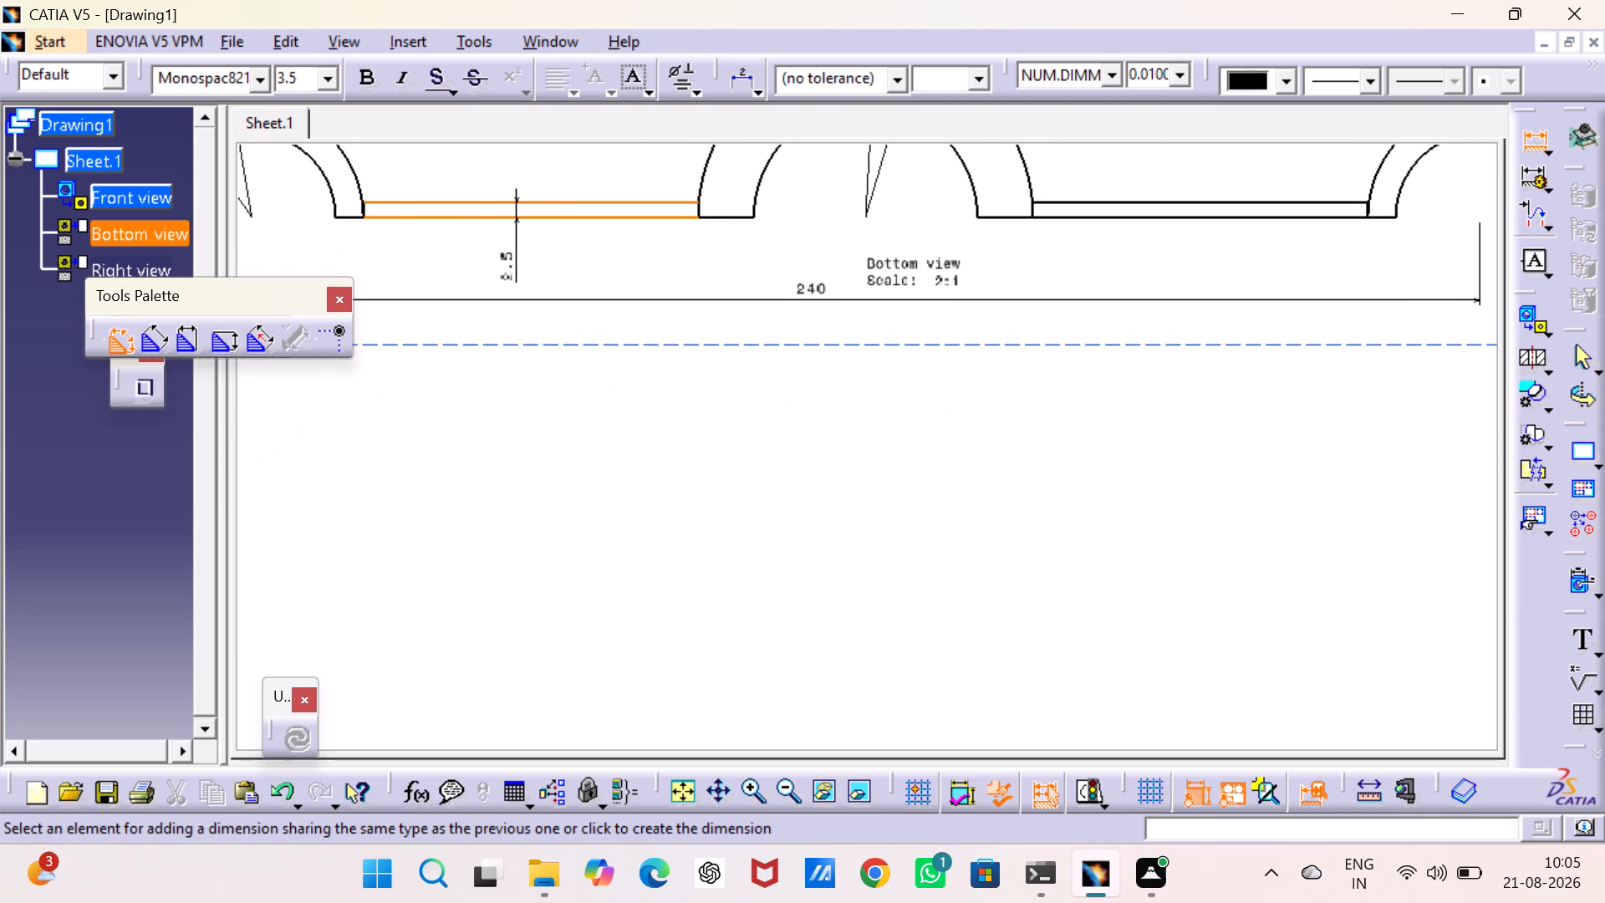
pyautogui.click(517, 267)
# Review the front and right views, including the existing dimensions, and look over the whole sheet.
pyautogui.moveTo(685, 389); pyautogui.dragTo(528, 174, button='middle')
pyautogui.moveTo(769, 467); pyautogui.dragTo(734, 346, button='middle')
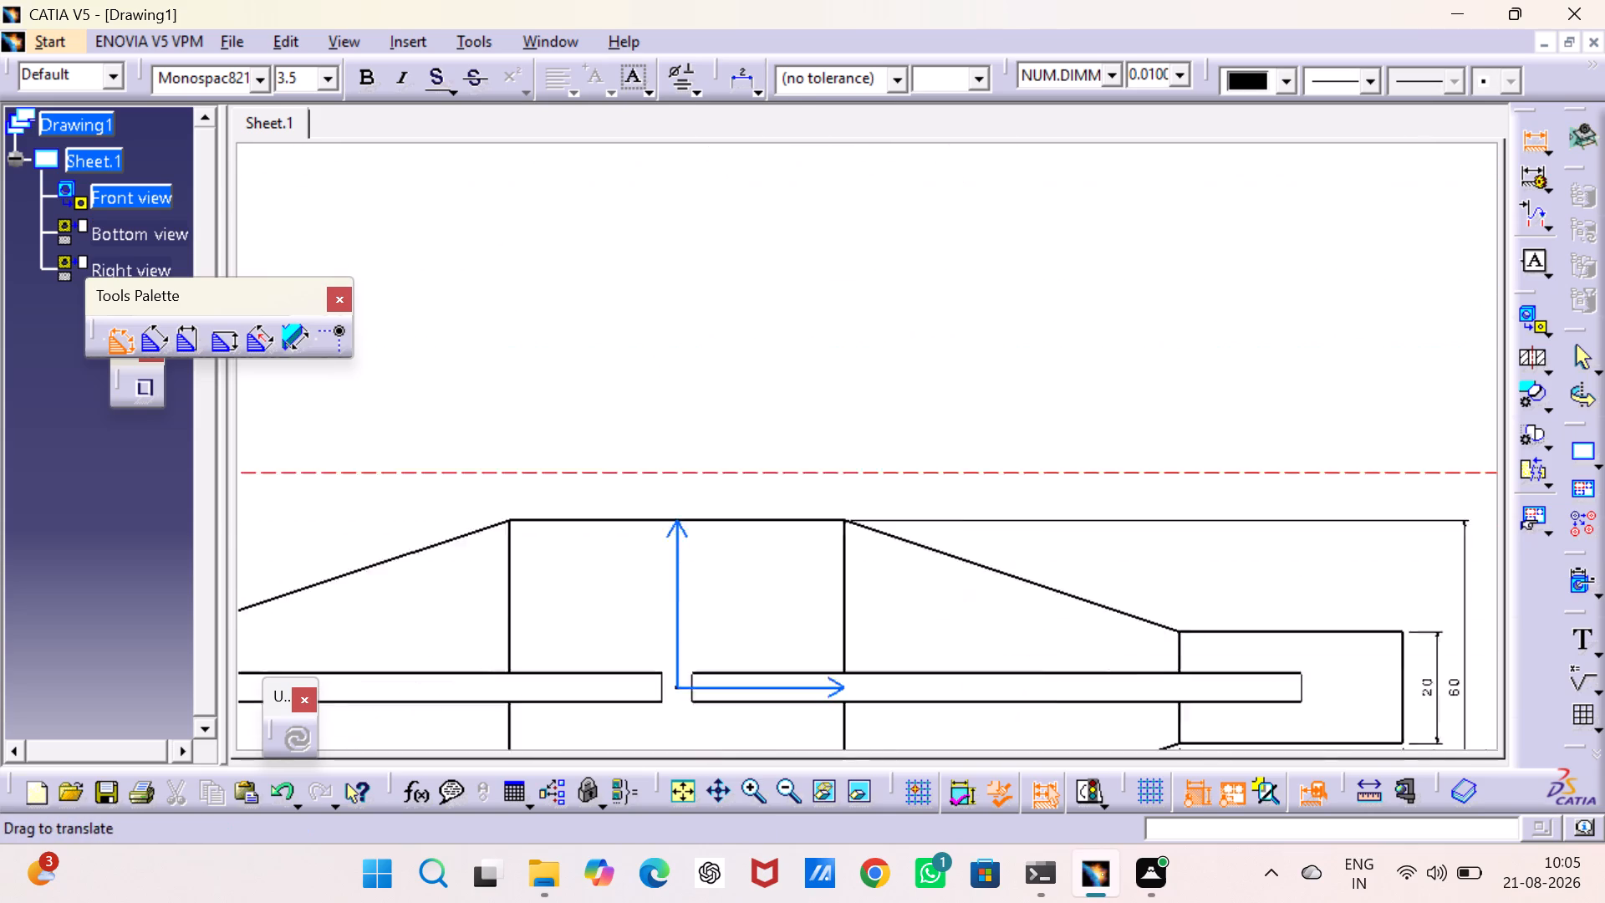
pyautogui.moveTo(734, 346); pyautogui.dragTo(709, 219, button='middle')
pyautogui.moveTo(756, 474); pyautogui.dragTo(395, 412, button='middle')
pyautogui.moveTo(770, 408); pyautogui.dragTo(617, 436, button='middle')
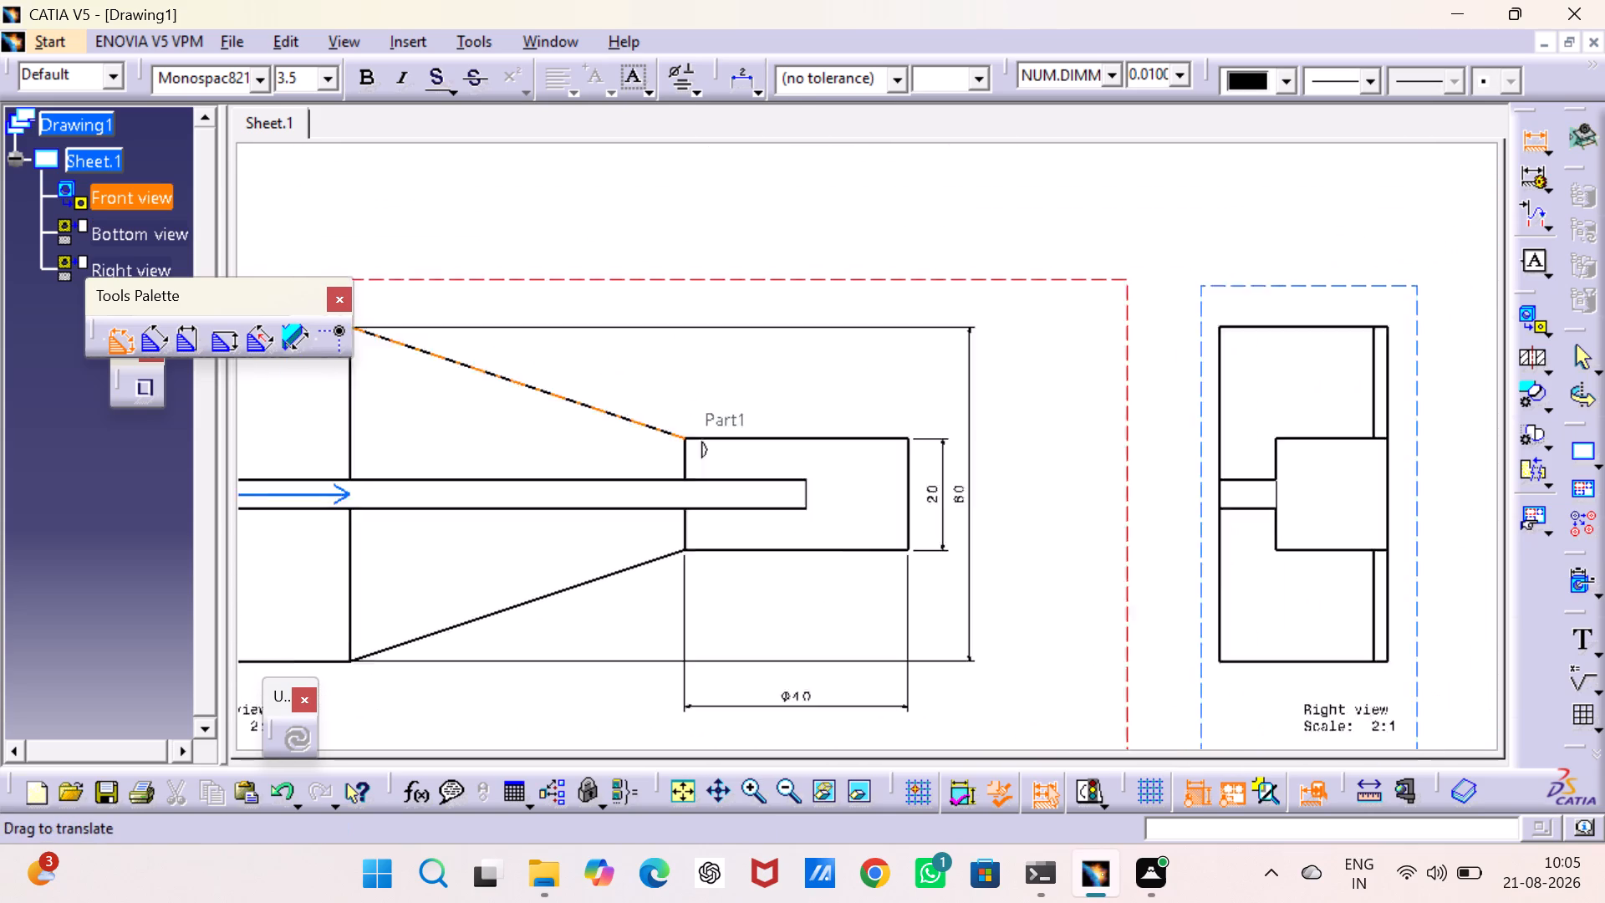
pyautogui.moveTo(617, 436); pyautogui.dragTo(461, 448, button='middle')
pyautogui.moveTo(759, 411); pyautogui.dragTo(642, 411, button='middle')
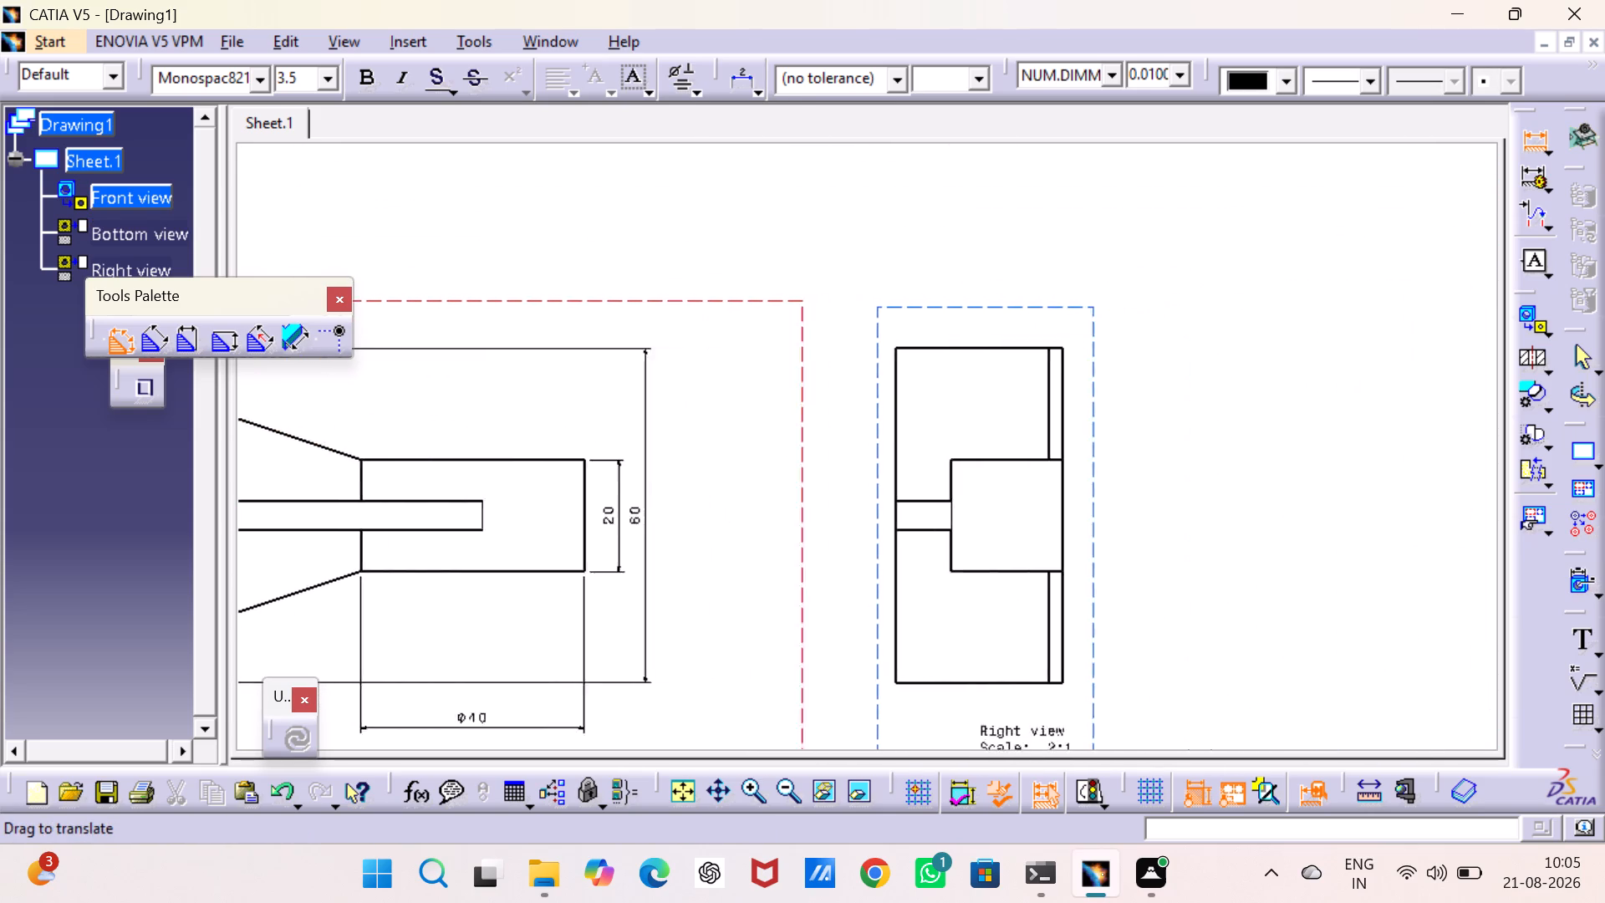
pyautogui.moveTo(642, 411); pyautogui.dragTo(520, 392, button='middle')
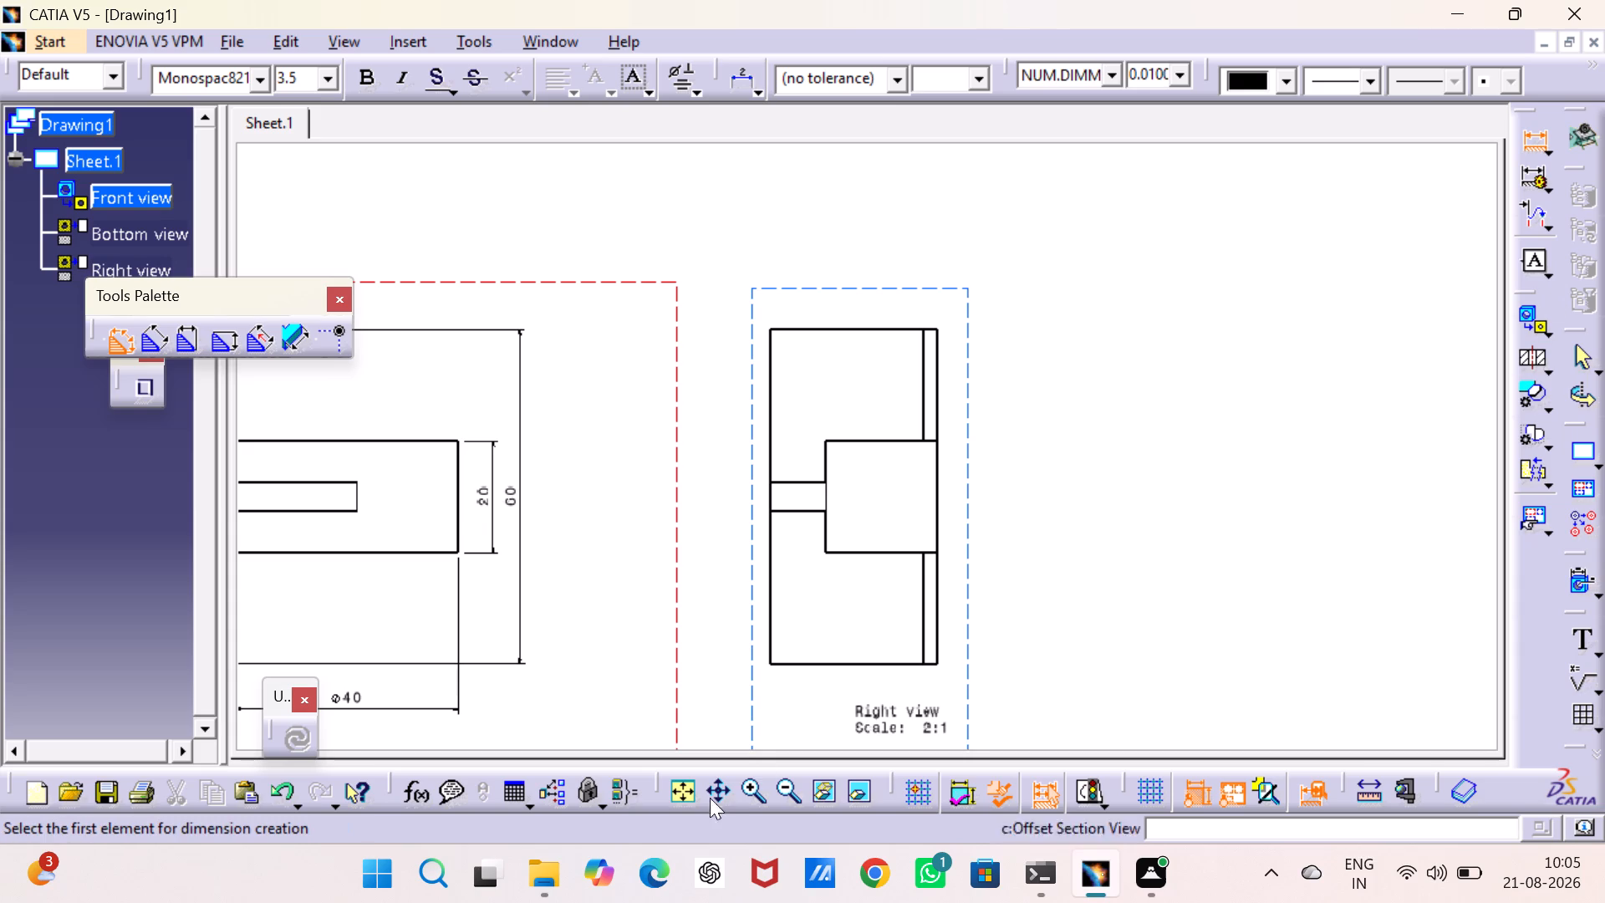
pyautogui.click(690, 786)
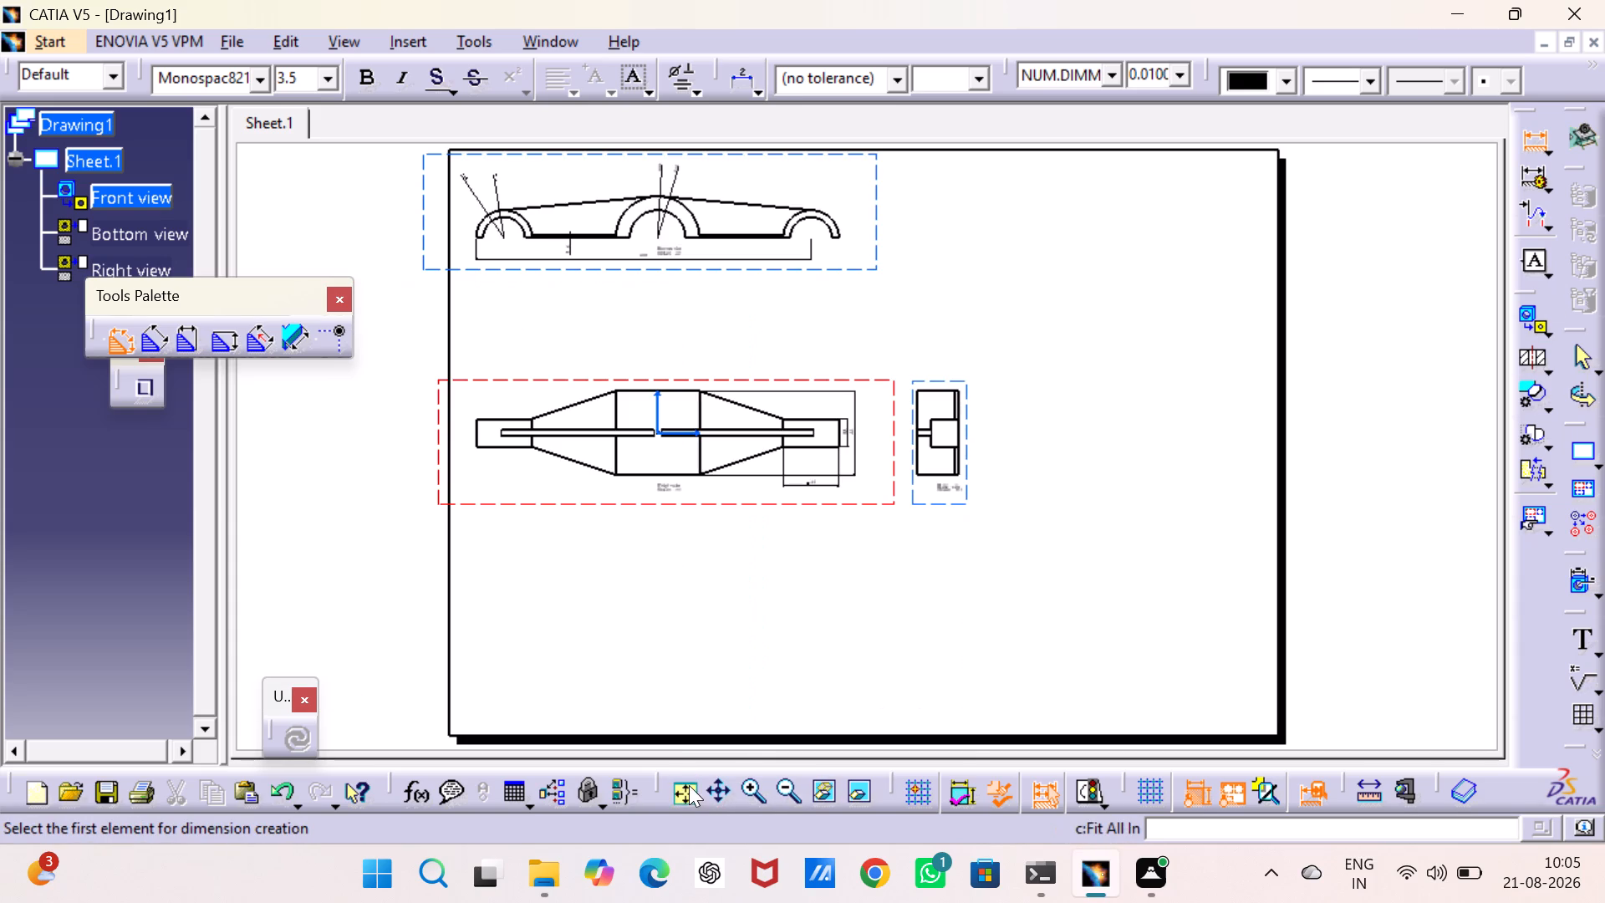
# Create an isometric view from the Part1 model and place it in the upper right area of the sheet.
pyautogui.click(1551, 324)
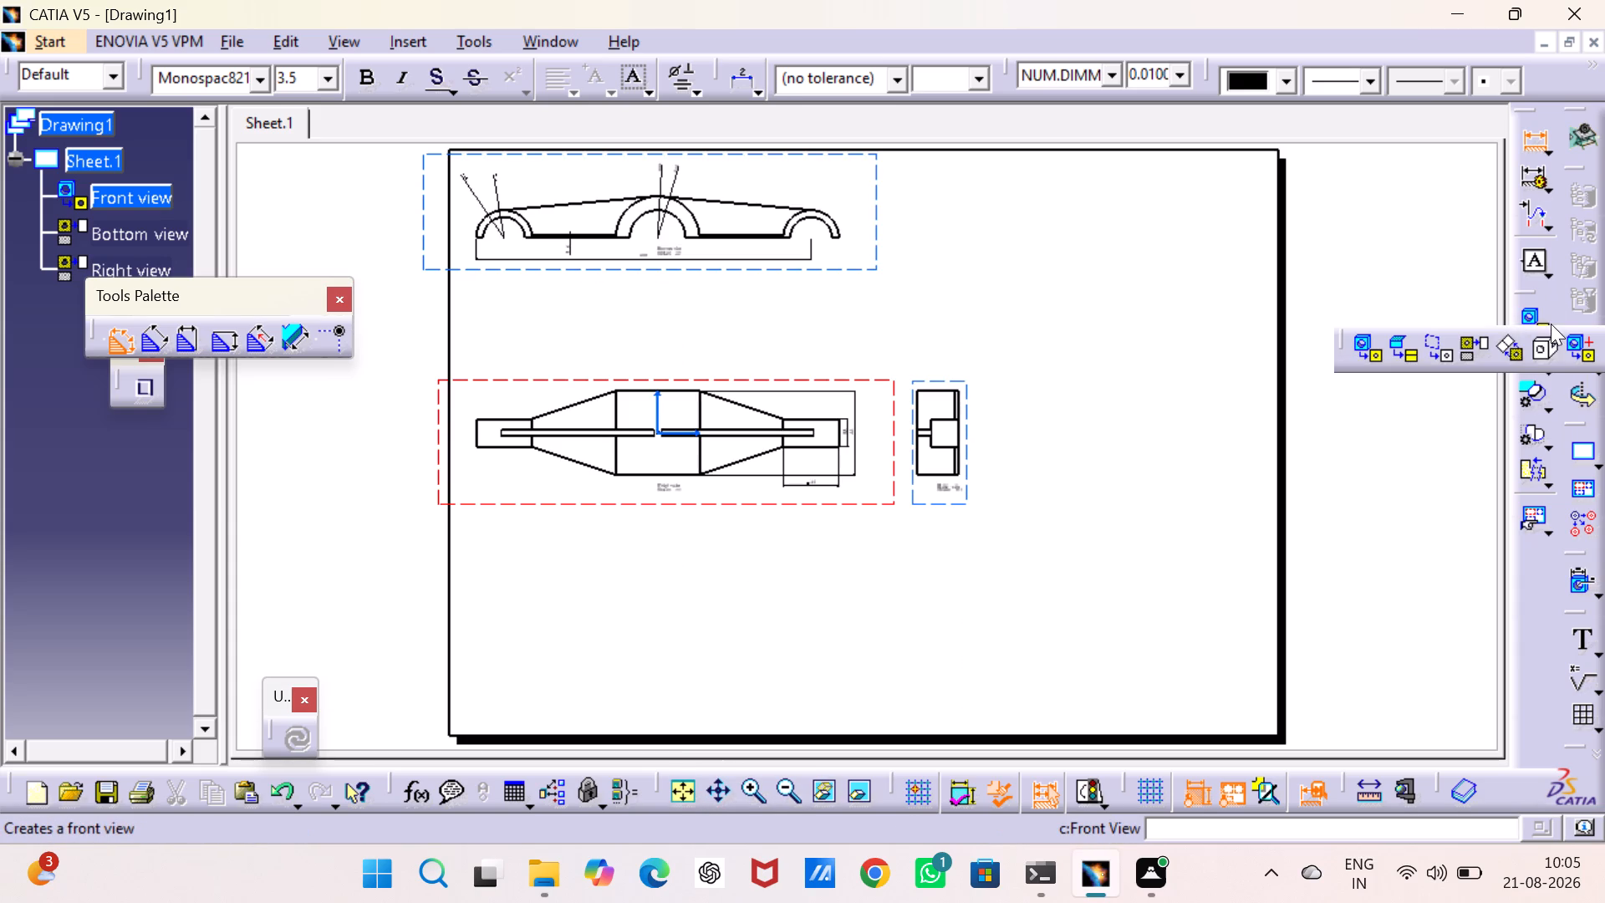
pyautogui.click(1538, 343)
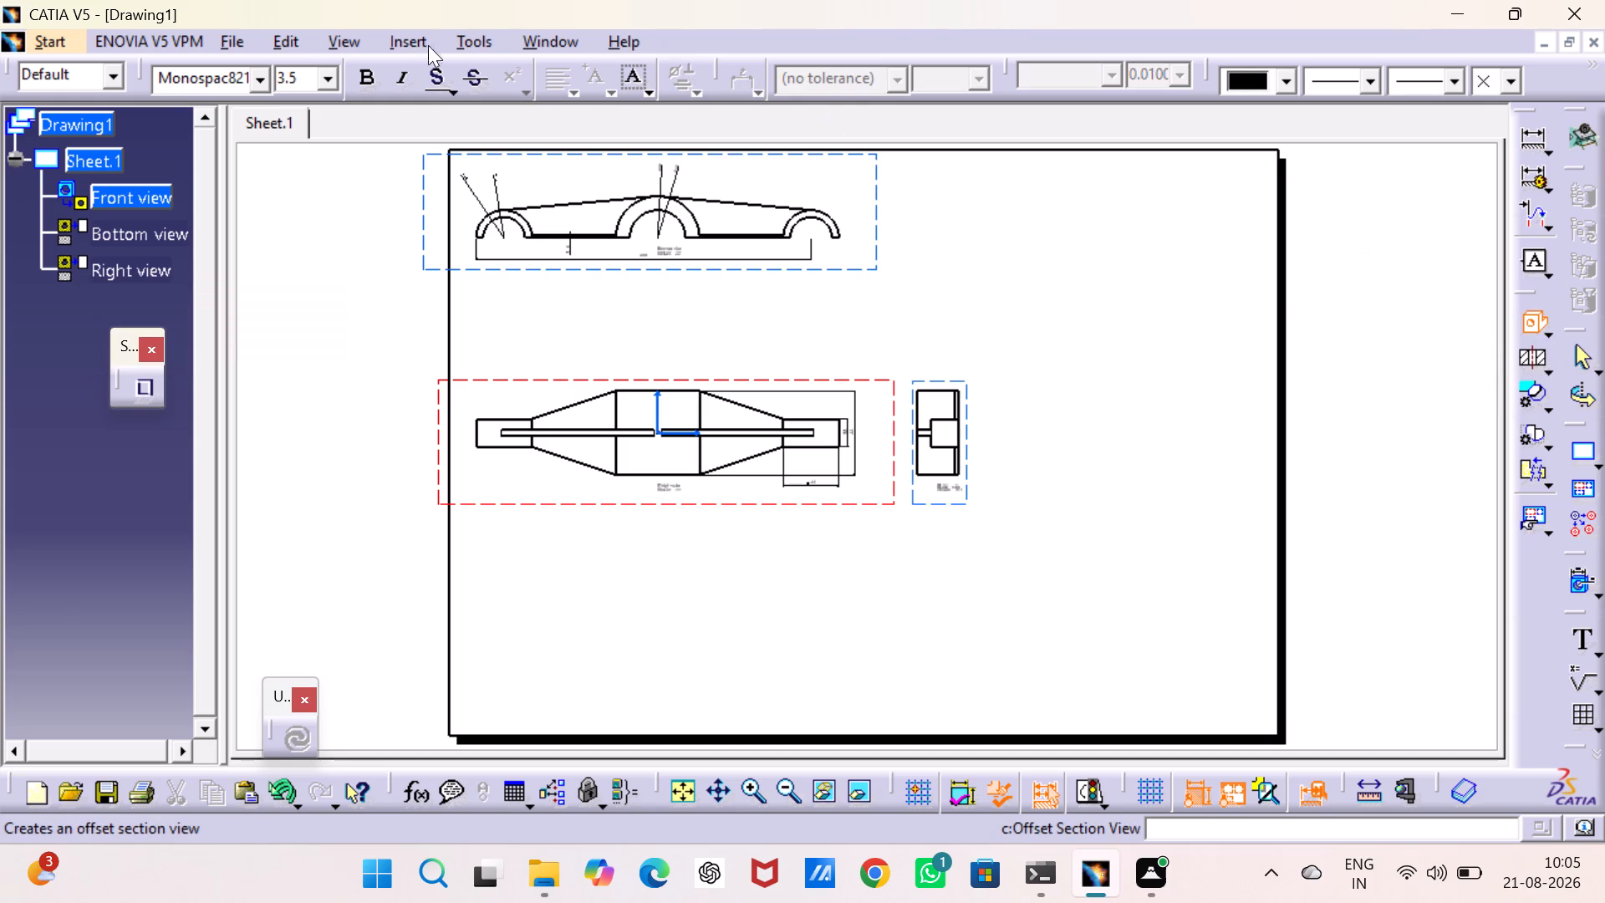
pyautogui.click(538, 36)
pyautogui.click(583, 202)
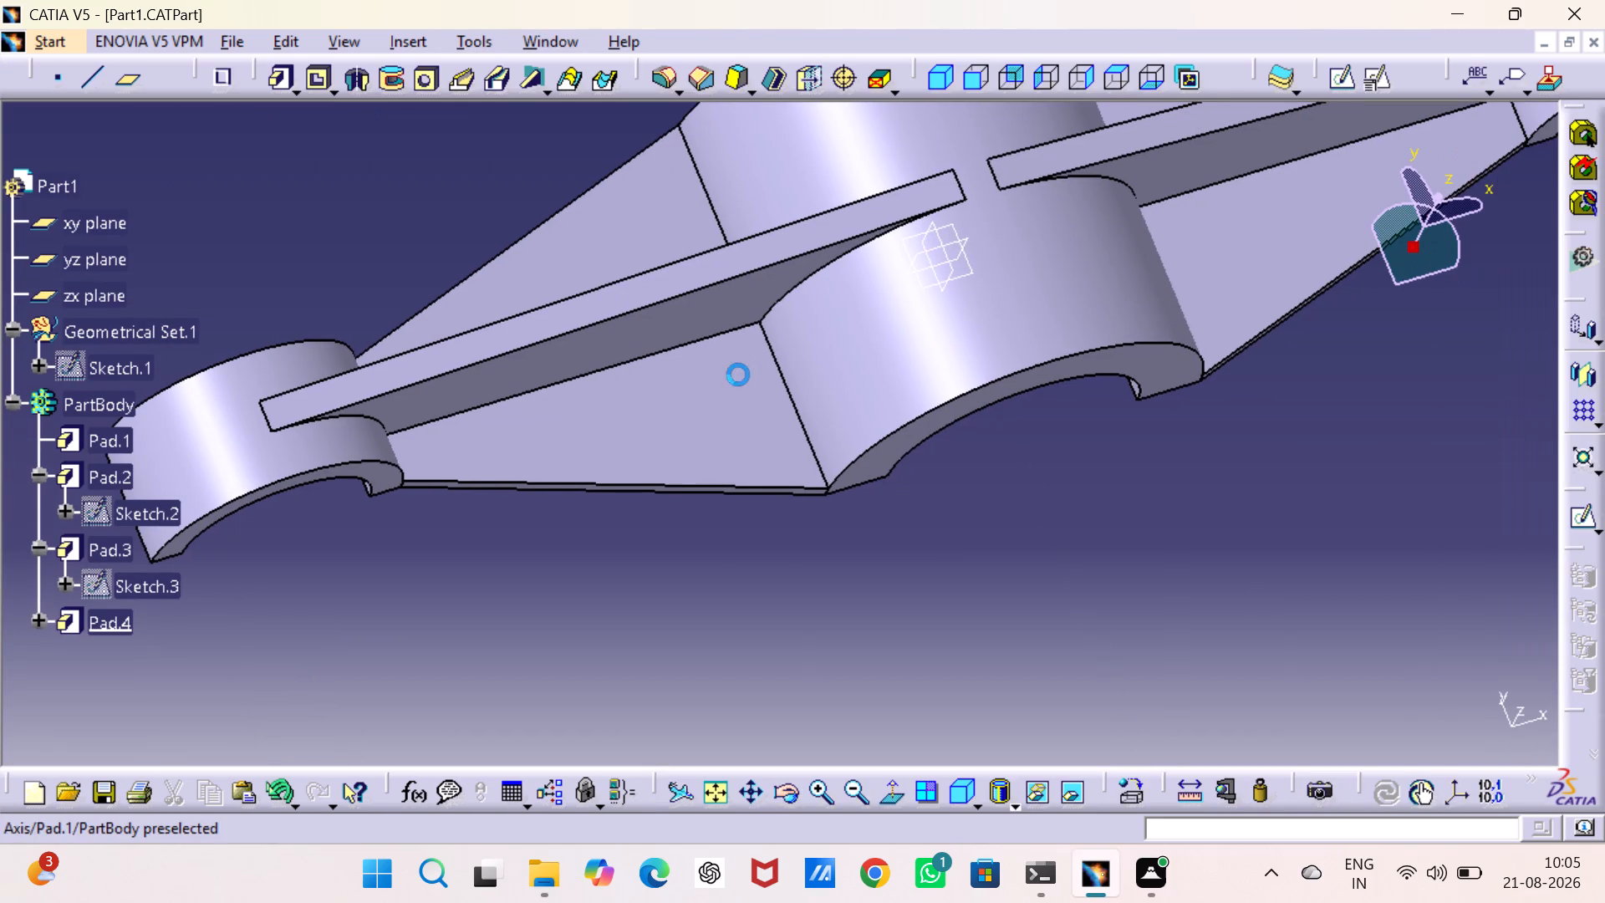
pyautogui.click(753, 379)
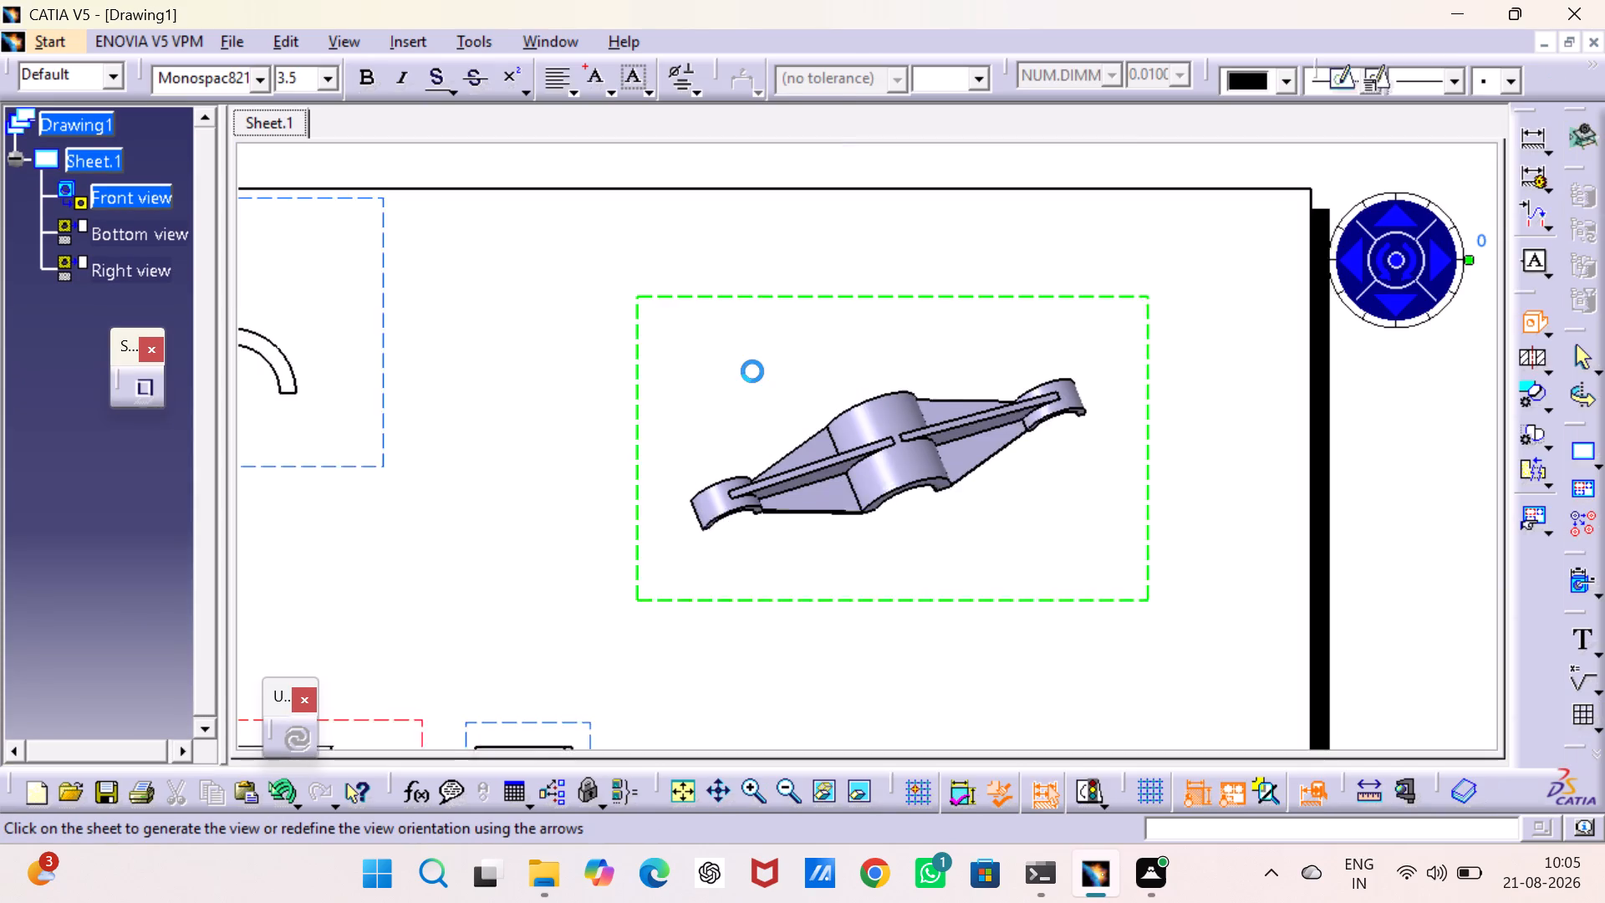
pyautogui.click(823, 329)
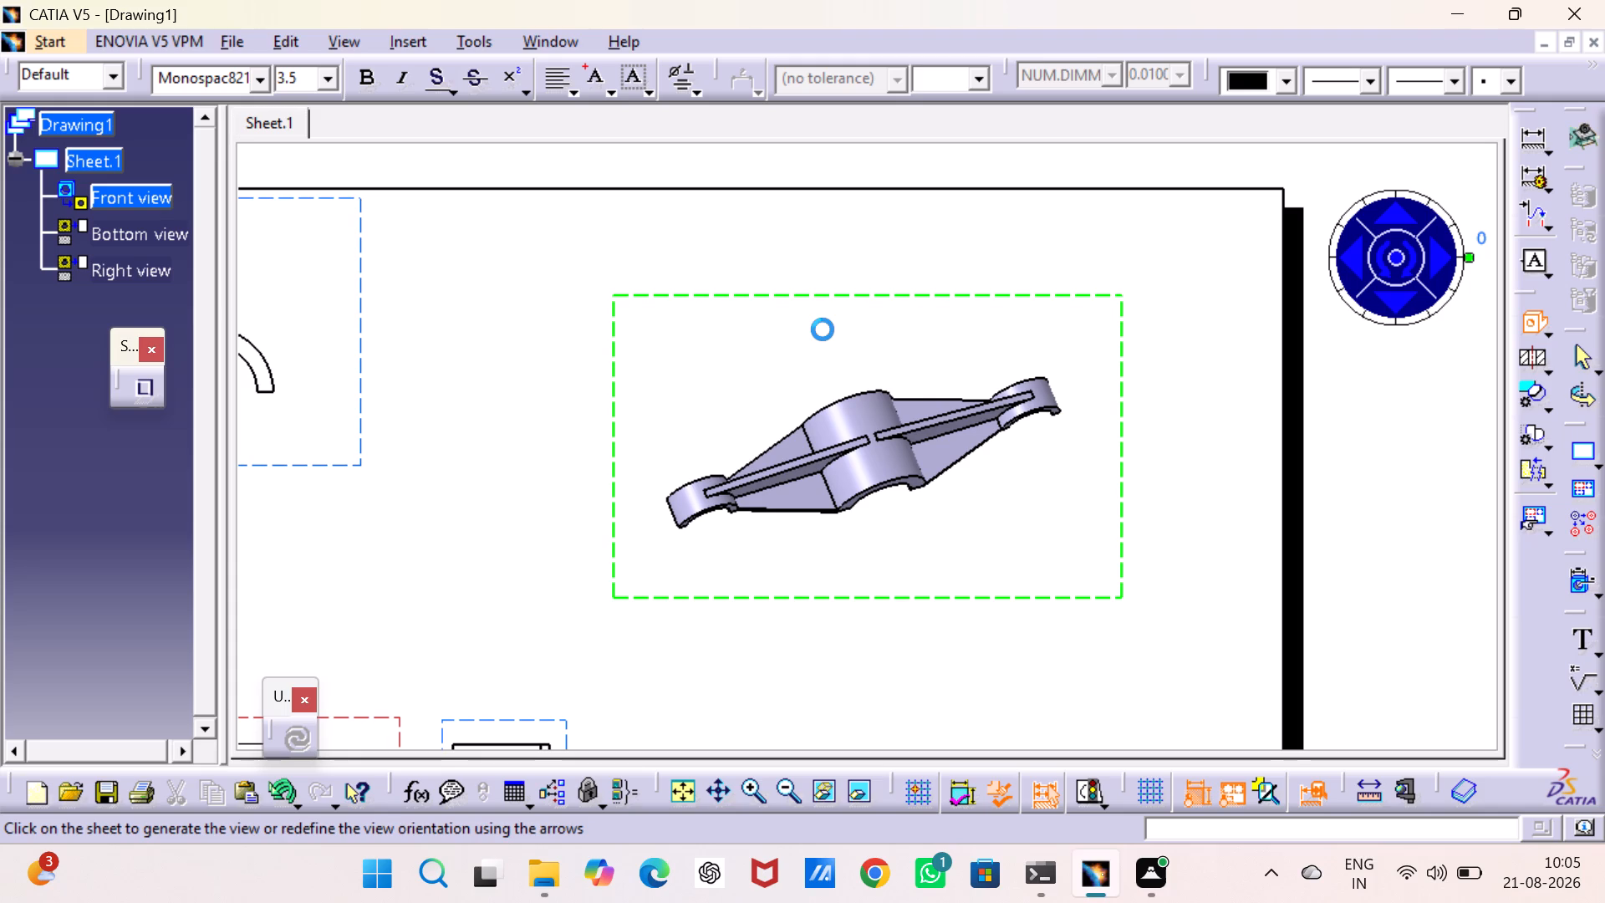
# Set the isometric view's scale to 2:1.
pyautogui.rightClick(955, 394)
pyautogui.rightClick(990, 360)
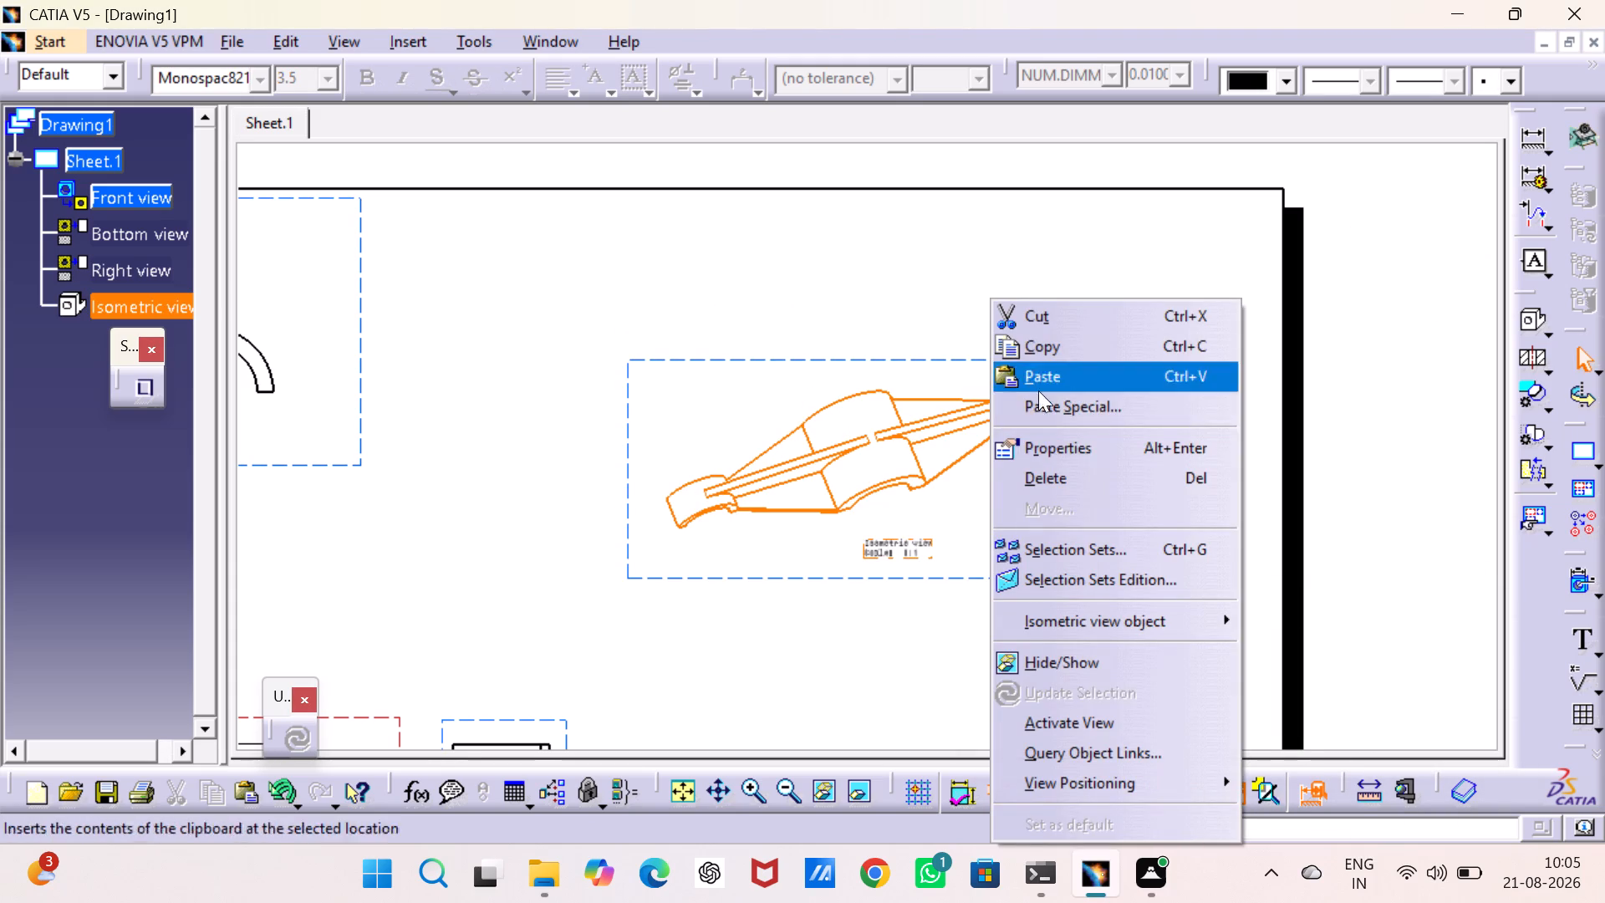
pyautogui.click(1052, 447)
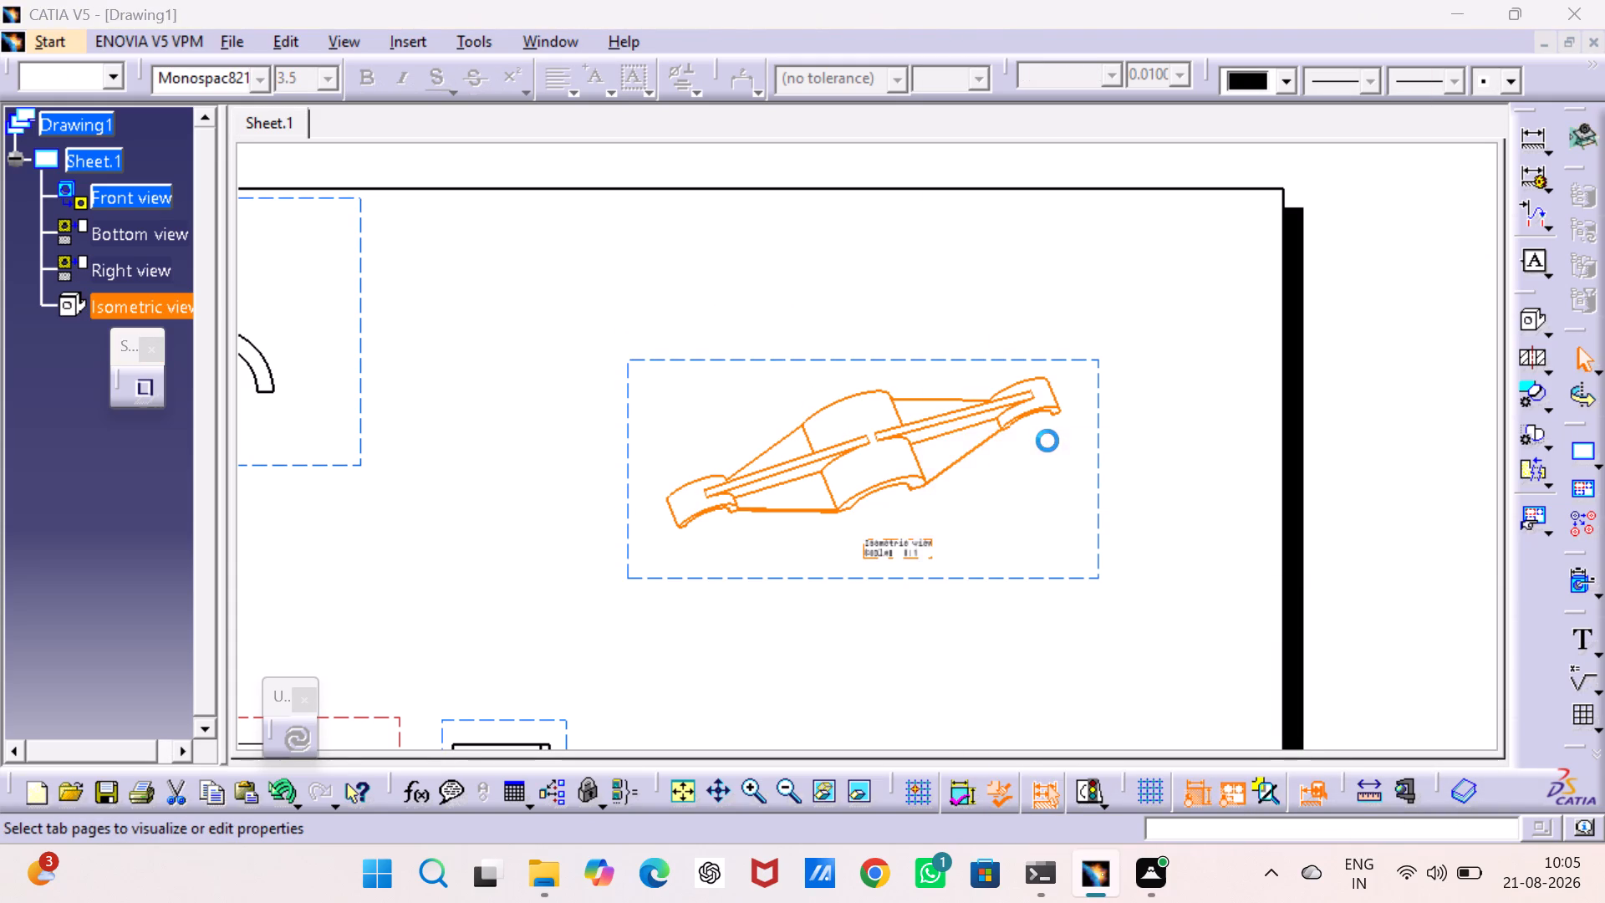
pyautogui.press('Right')
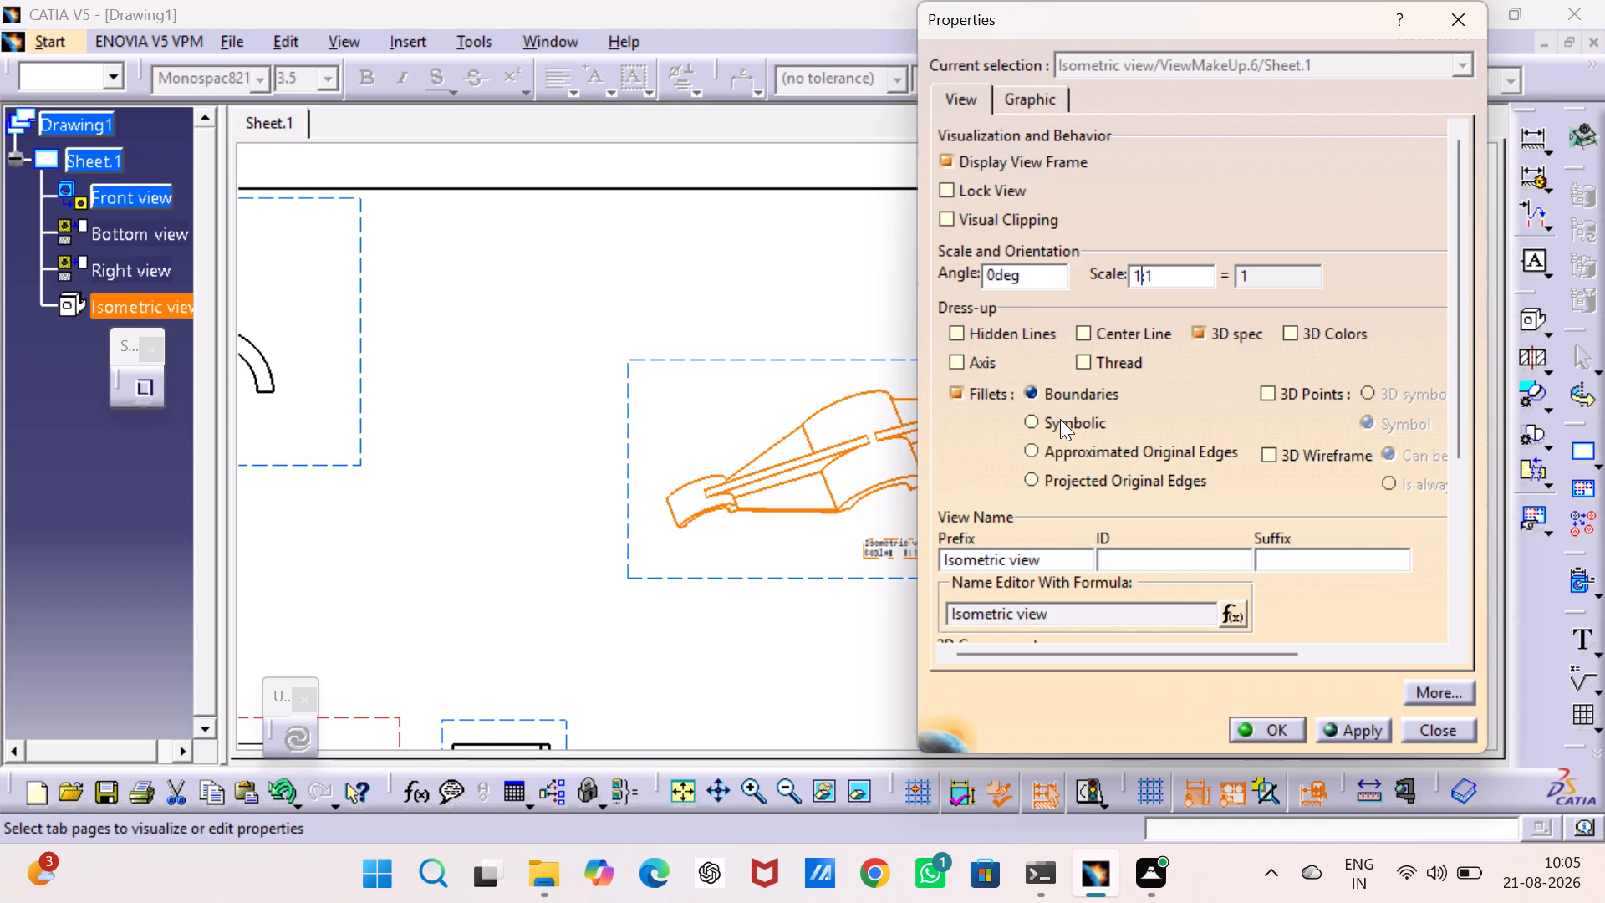
pyautogui.press('BackSpace')
pyautogui.press('2')
pyautogui.click(1375, 732)
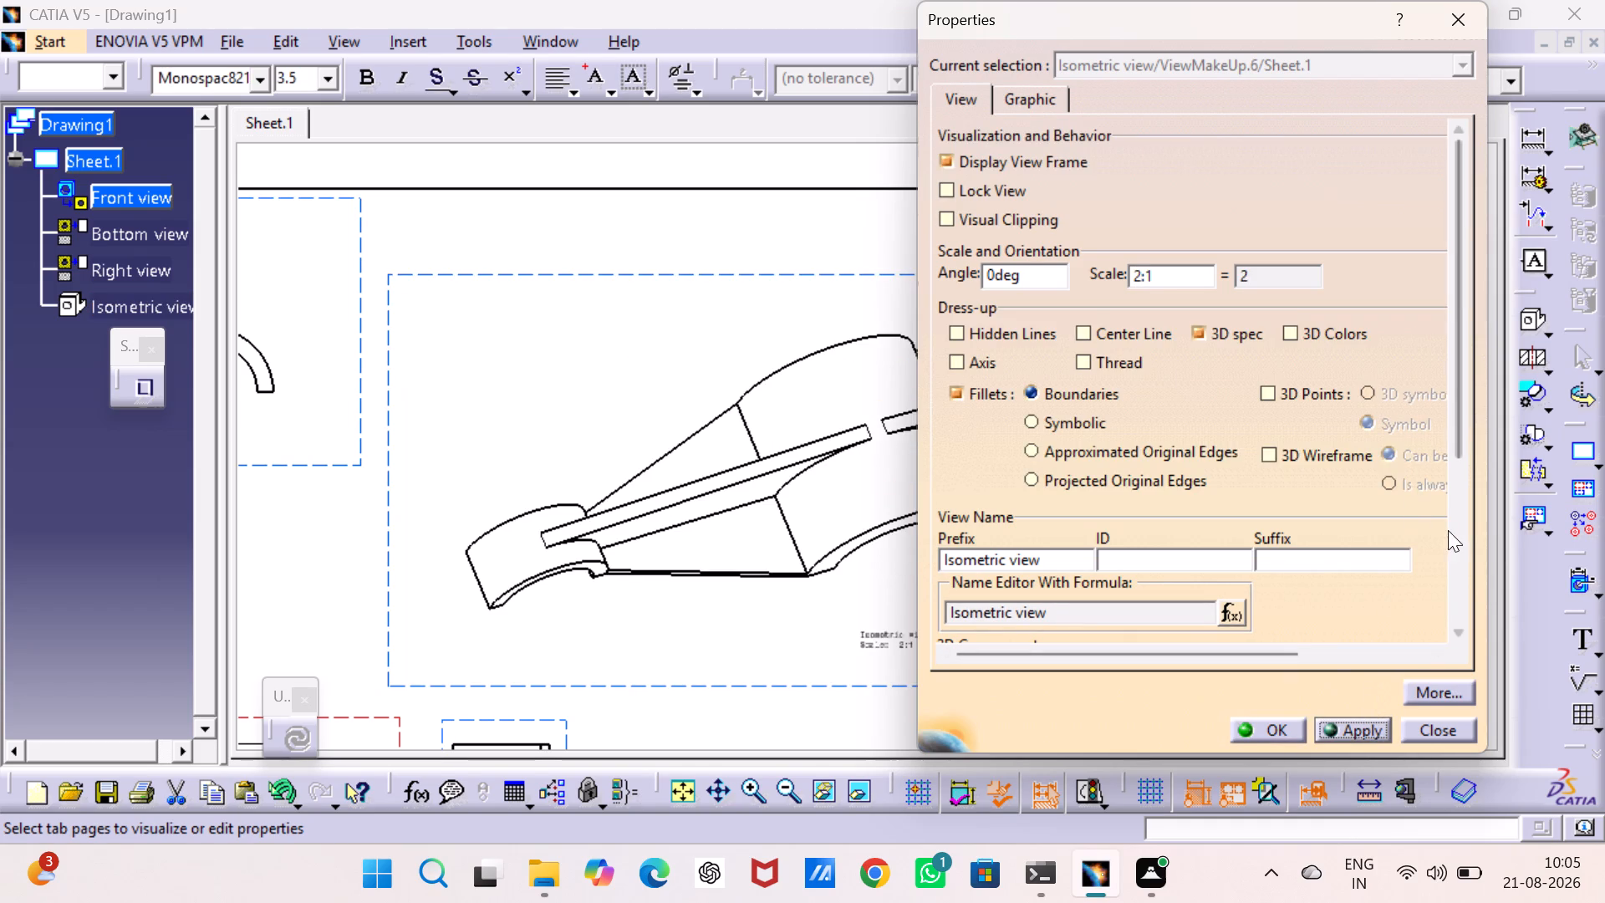
# Set the isometric view's generation mode to Raster with the Shading with edges option and apply it.
pyautogui.moveTo(1463, 438); pyautogui.dragTo(1461, 661)
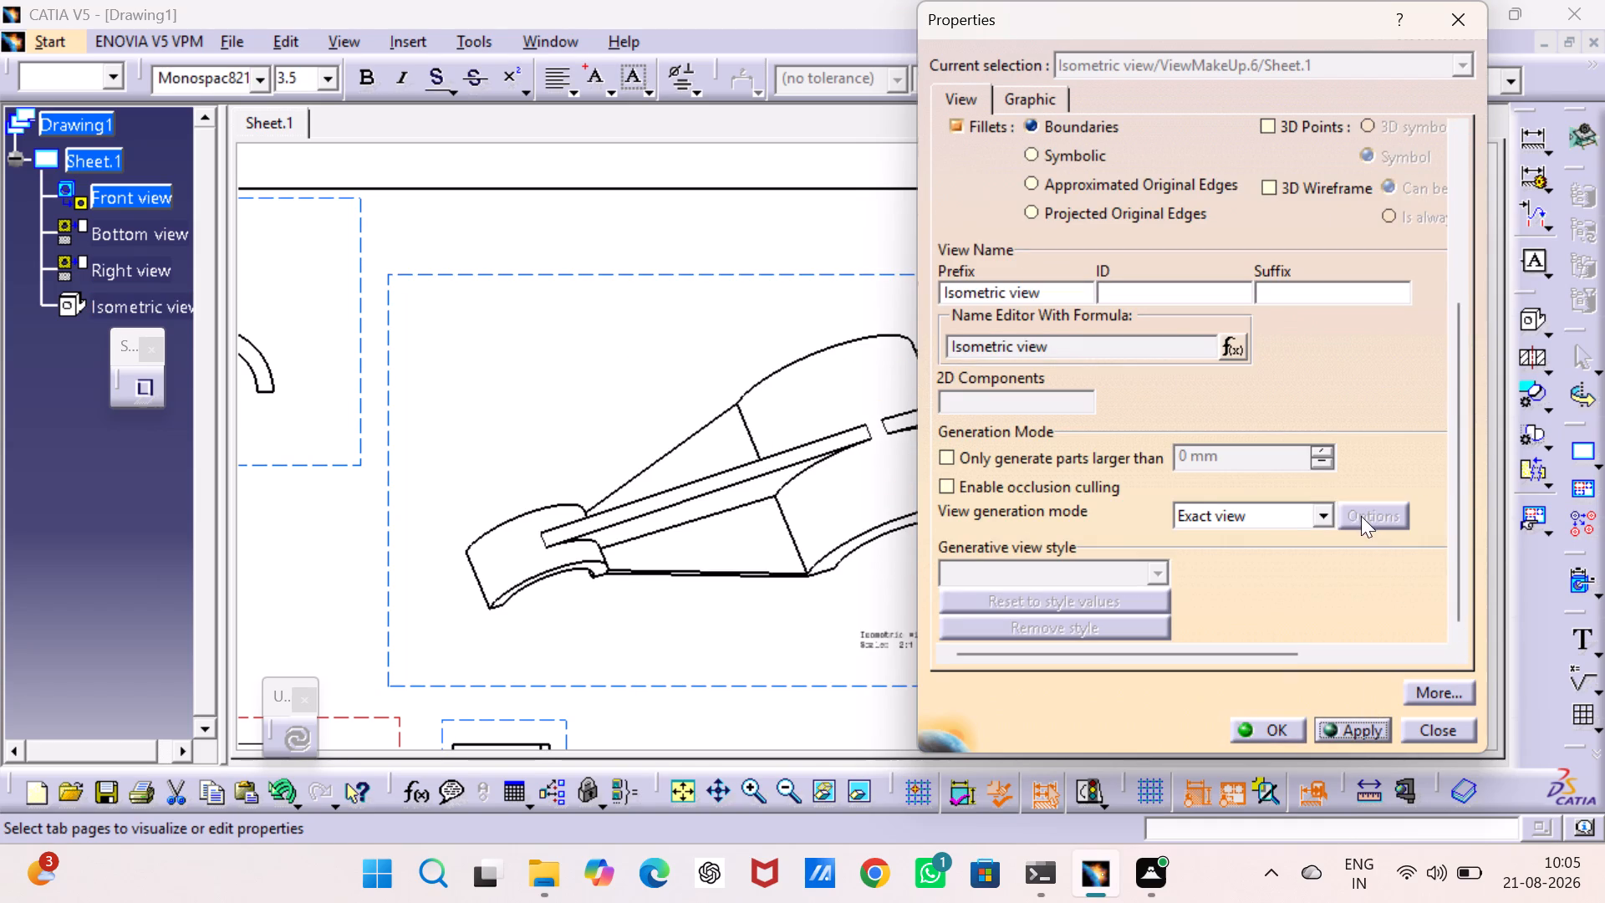
pyautogui.click(1319, 508)
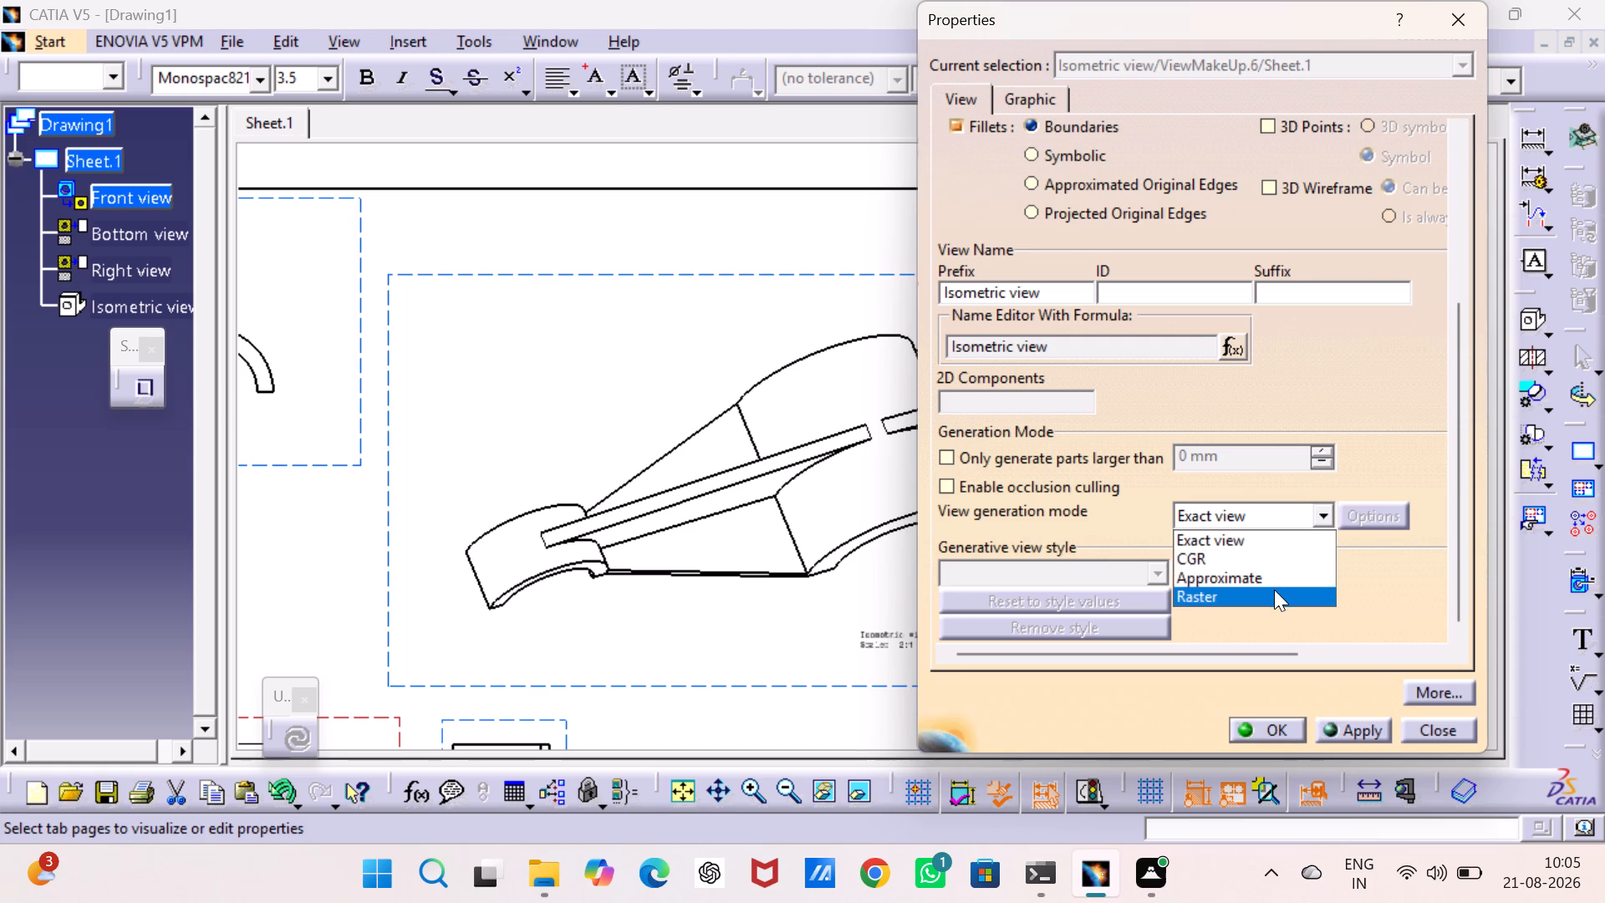
pyautogui.click(1274, 589)
pyautogui.click(1359, 511)
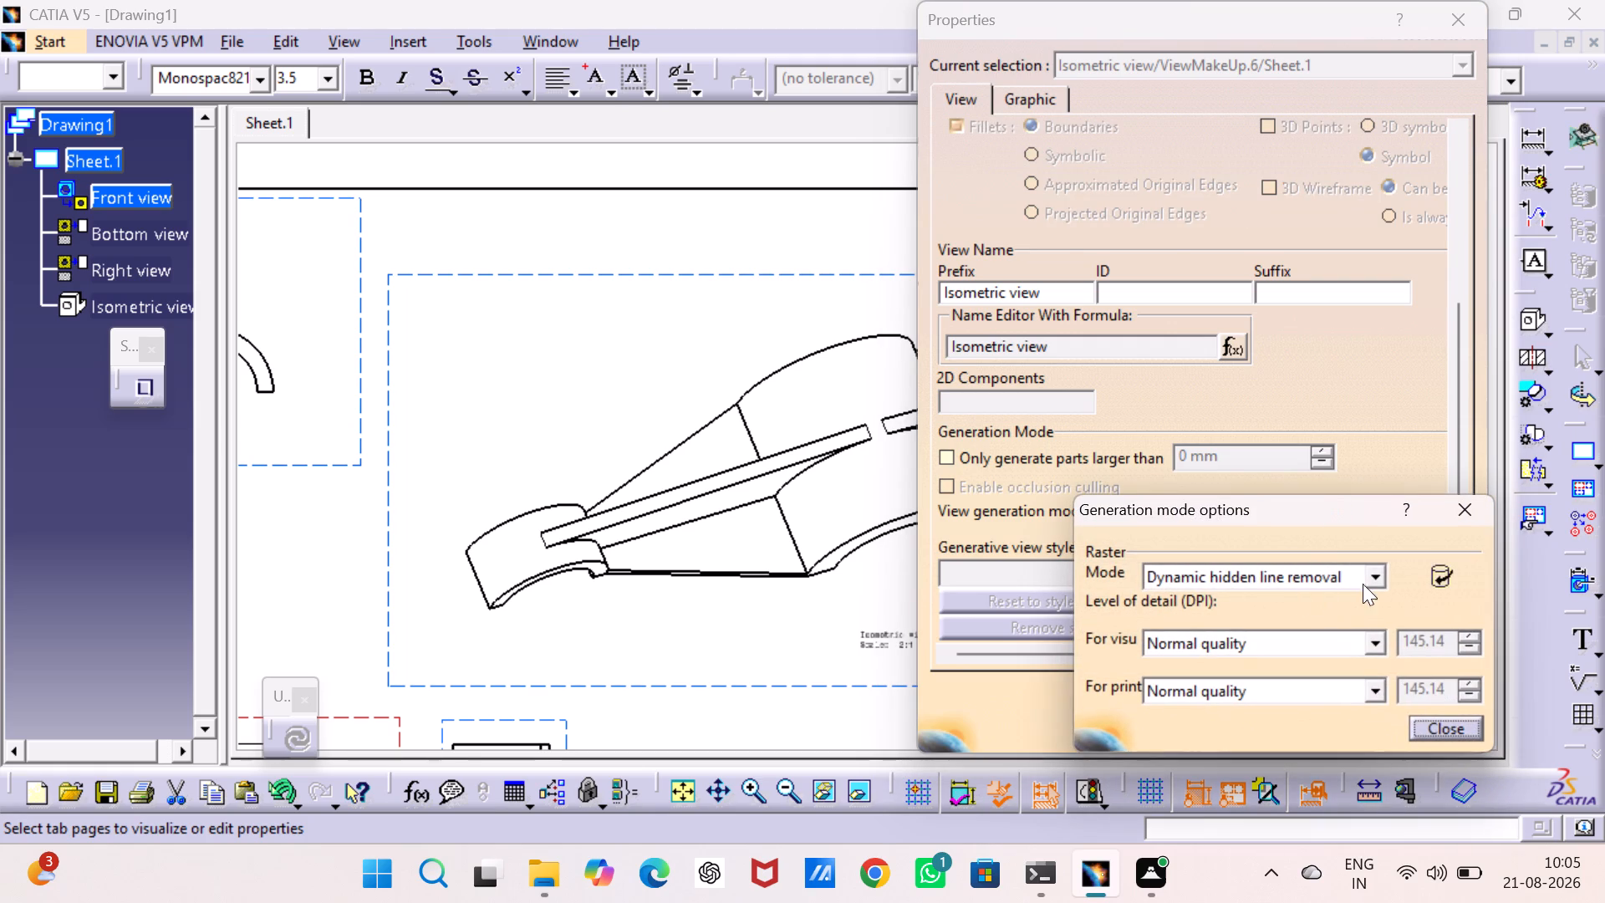
pyautogui.click(1378, 577)
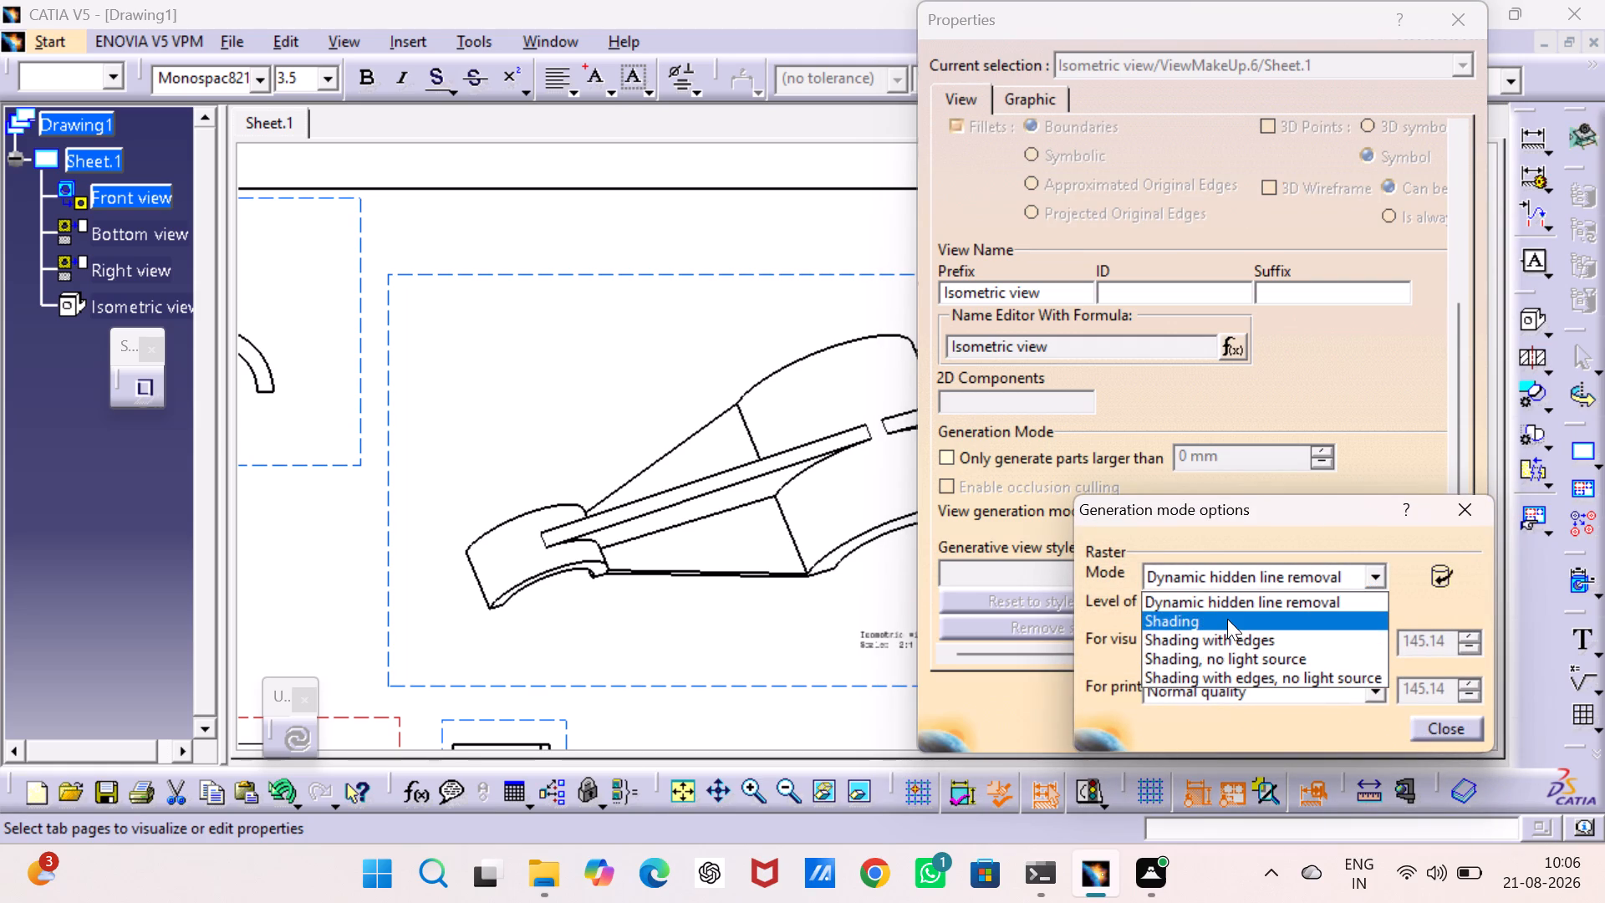
pyautogui.click(1243, 632)
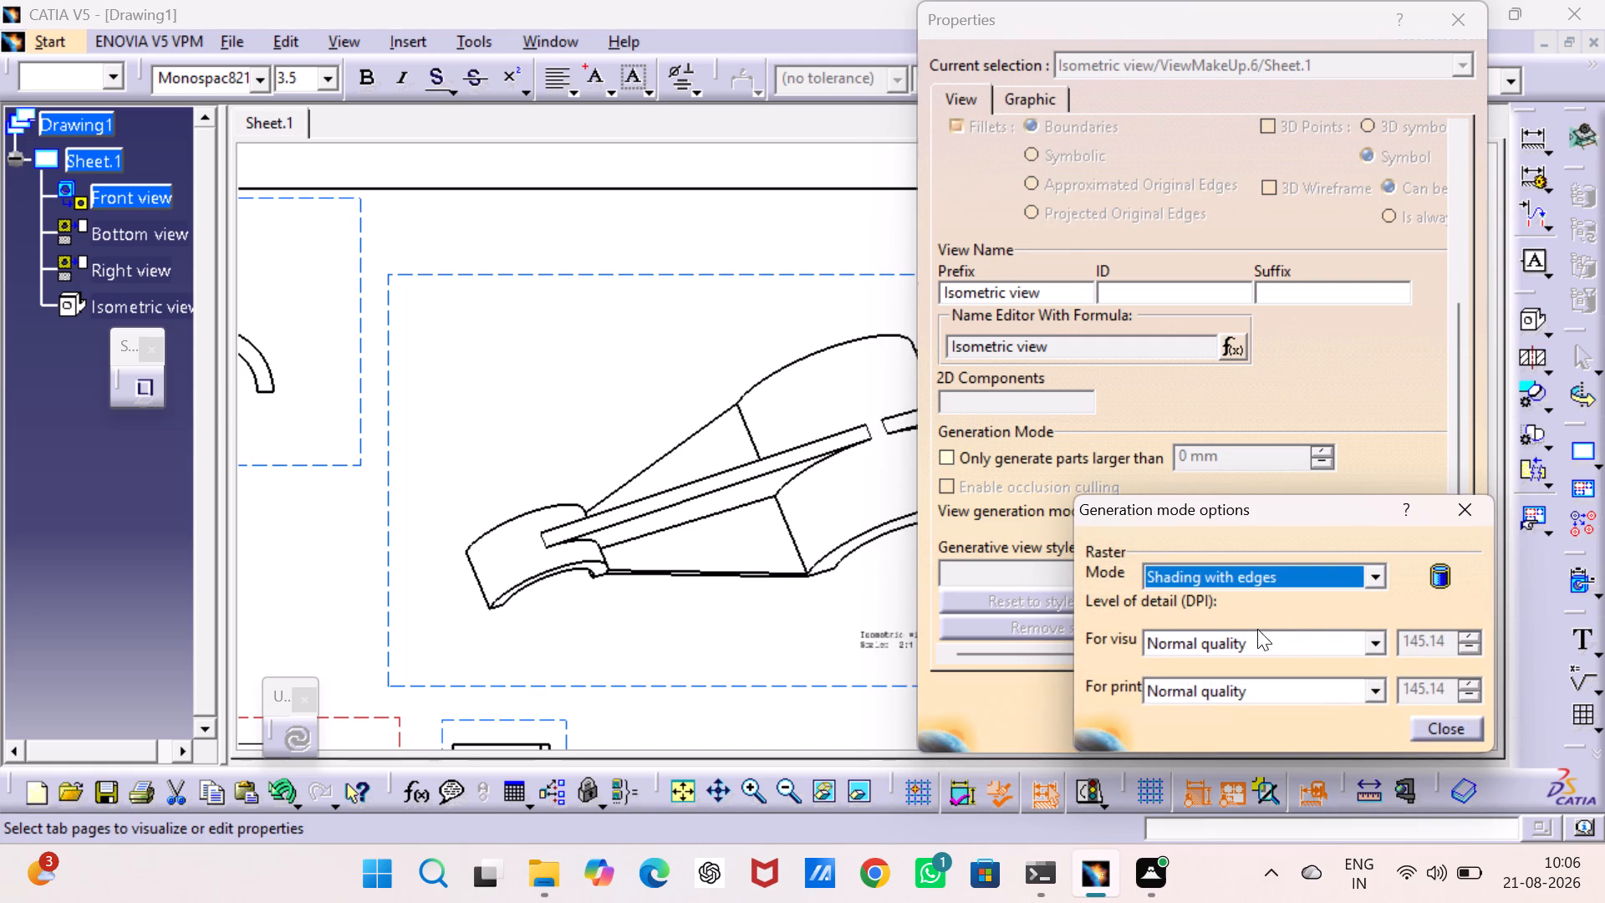
pyautogui.click(1452, 723)
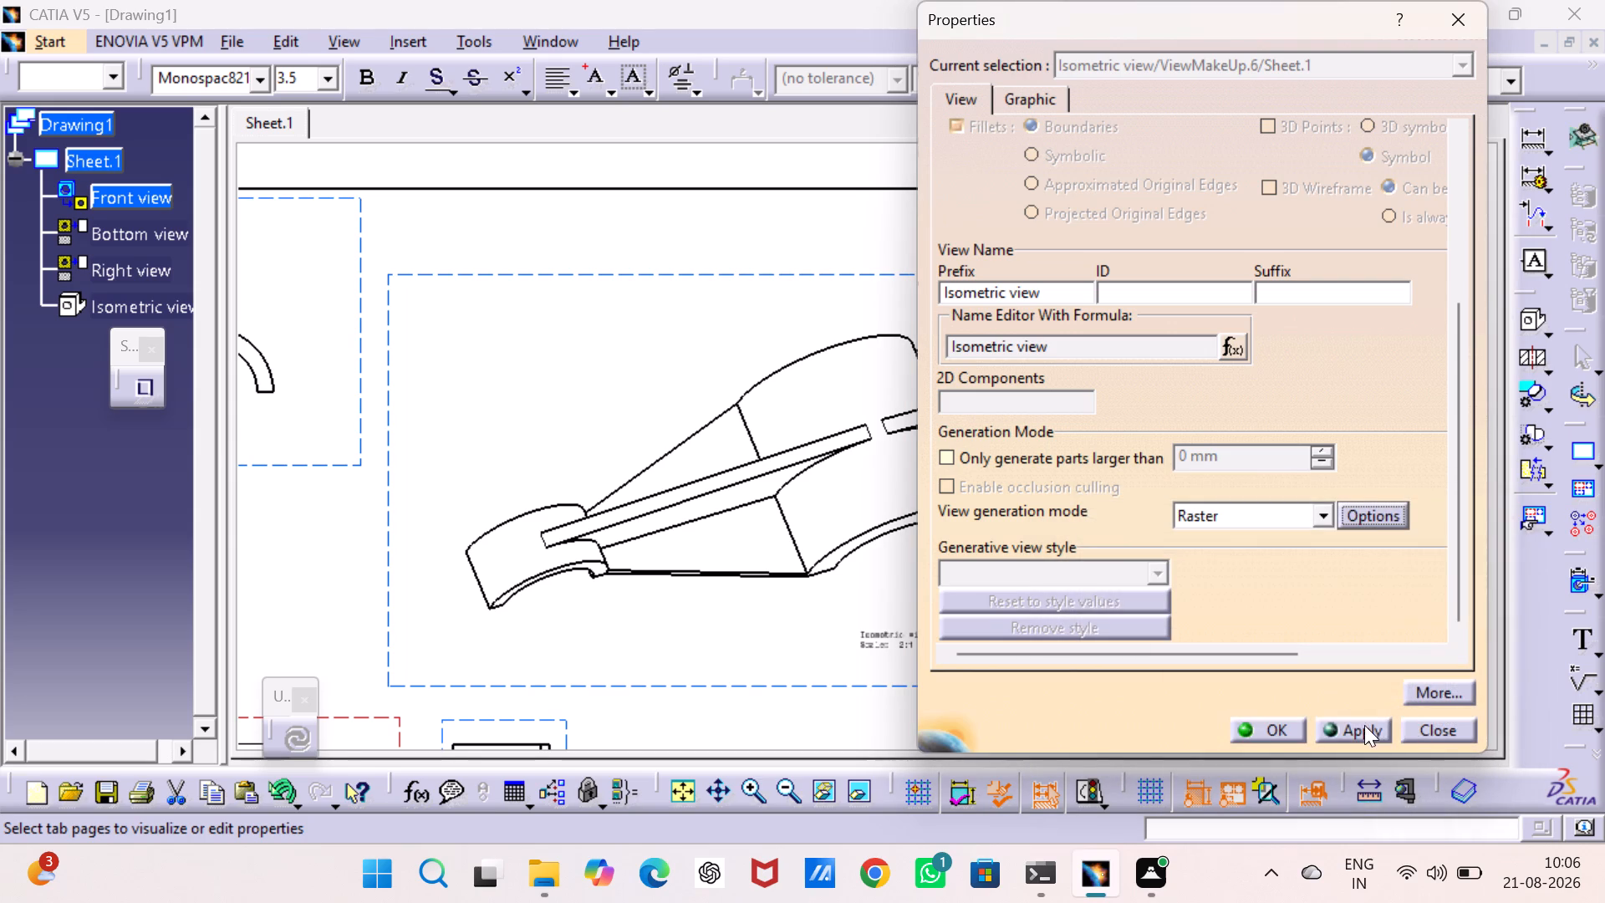
pyautogui.click(1364, 725)
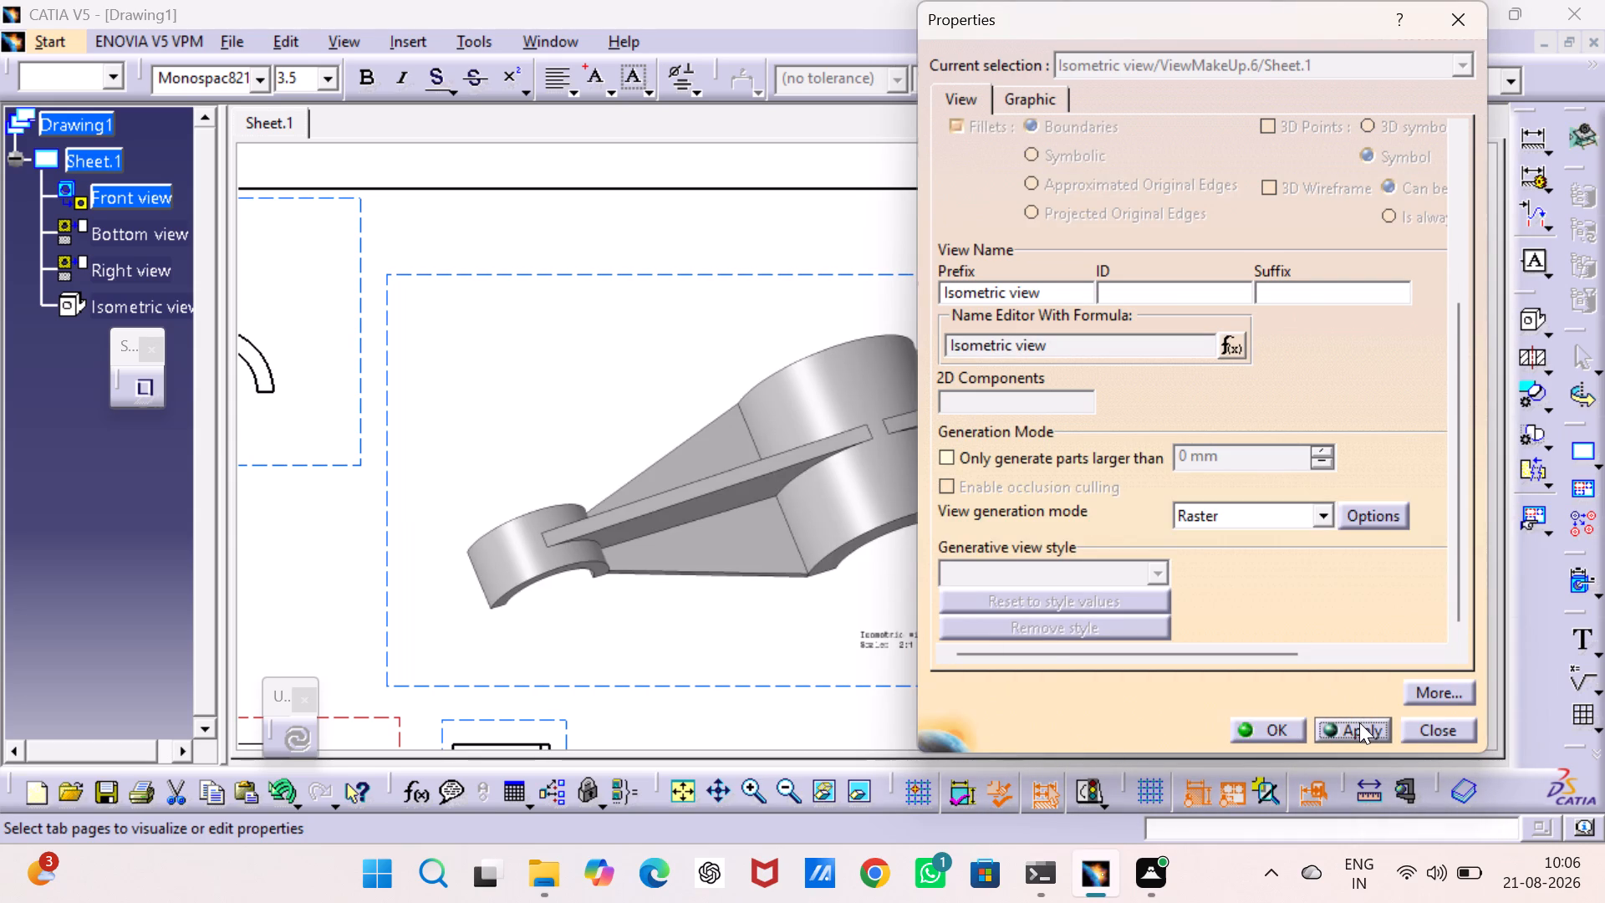
# Change the isometric view's raster mode to Shading and accept the view properties.
pyautogui.click(1368, 514)
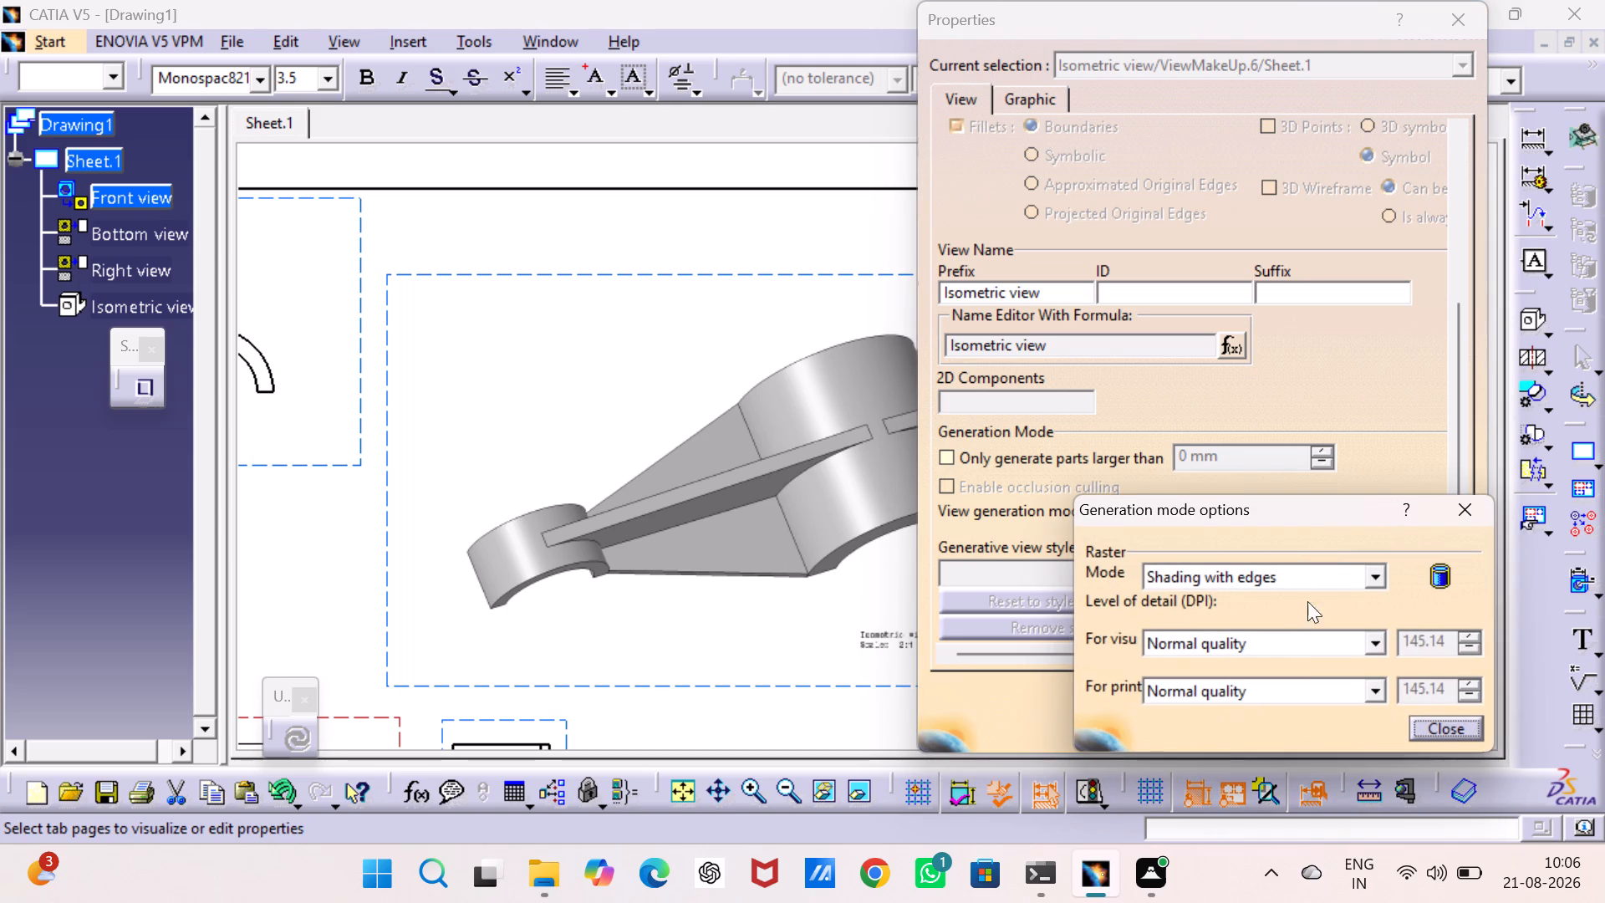
pyautogui.click(1372, 574)
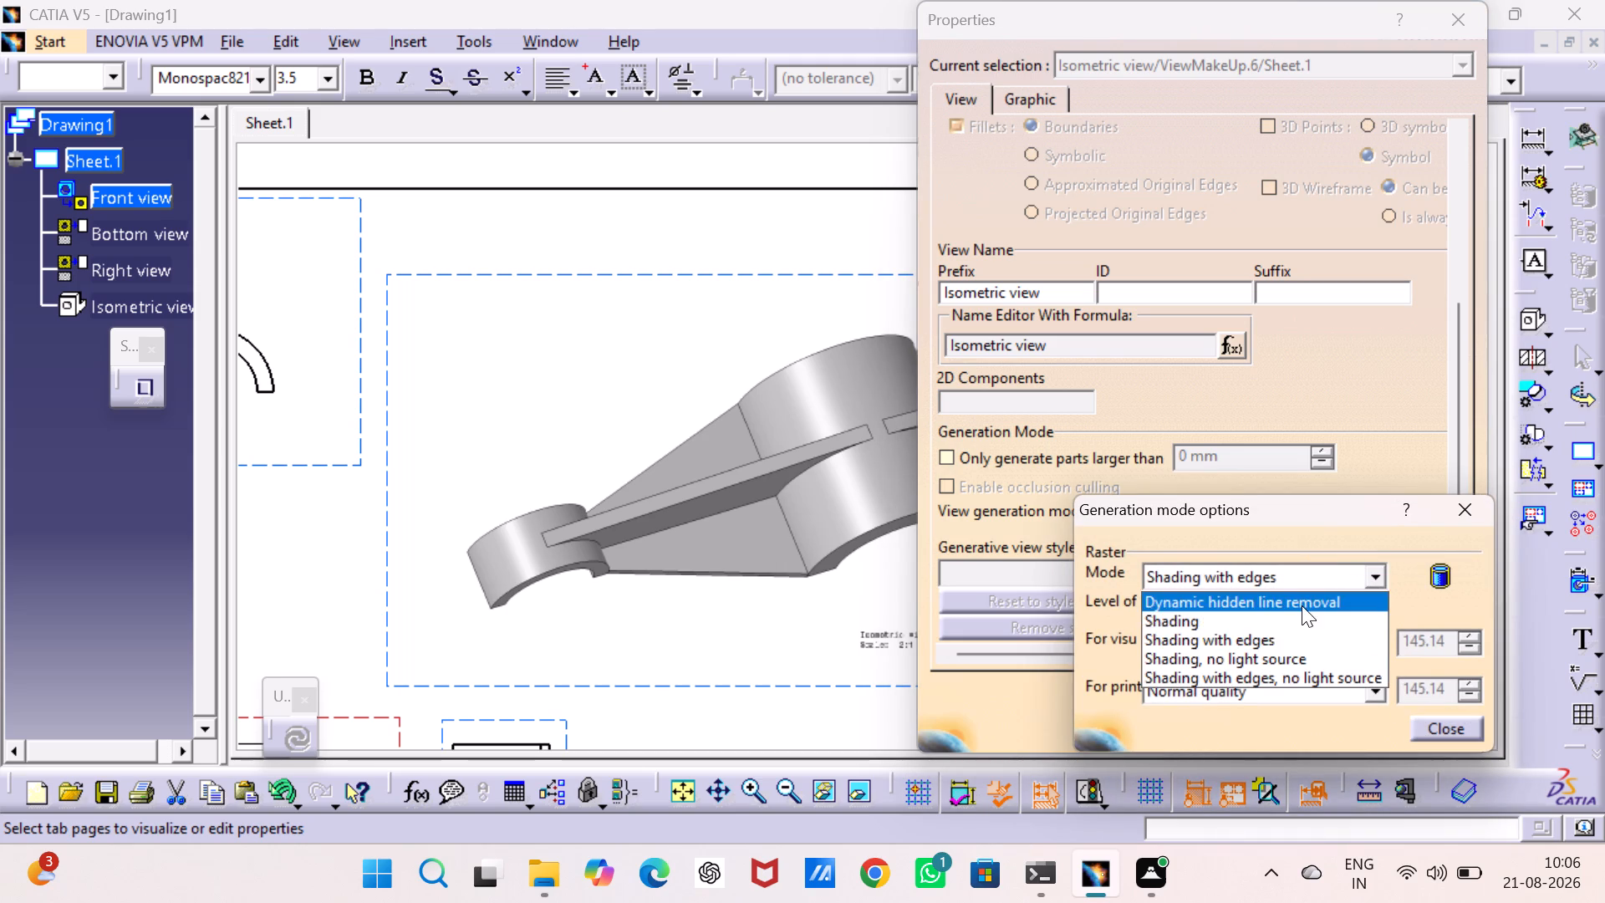
pyautogui.click(1276, 616)
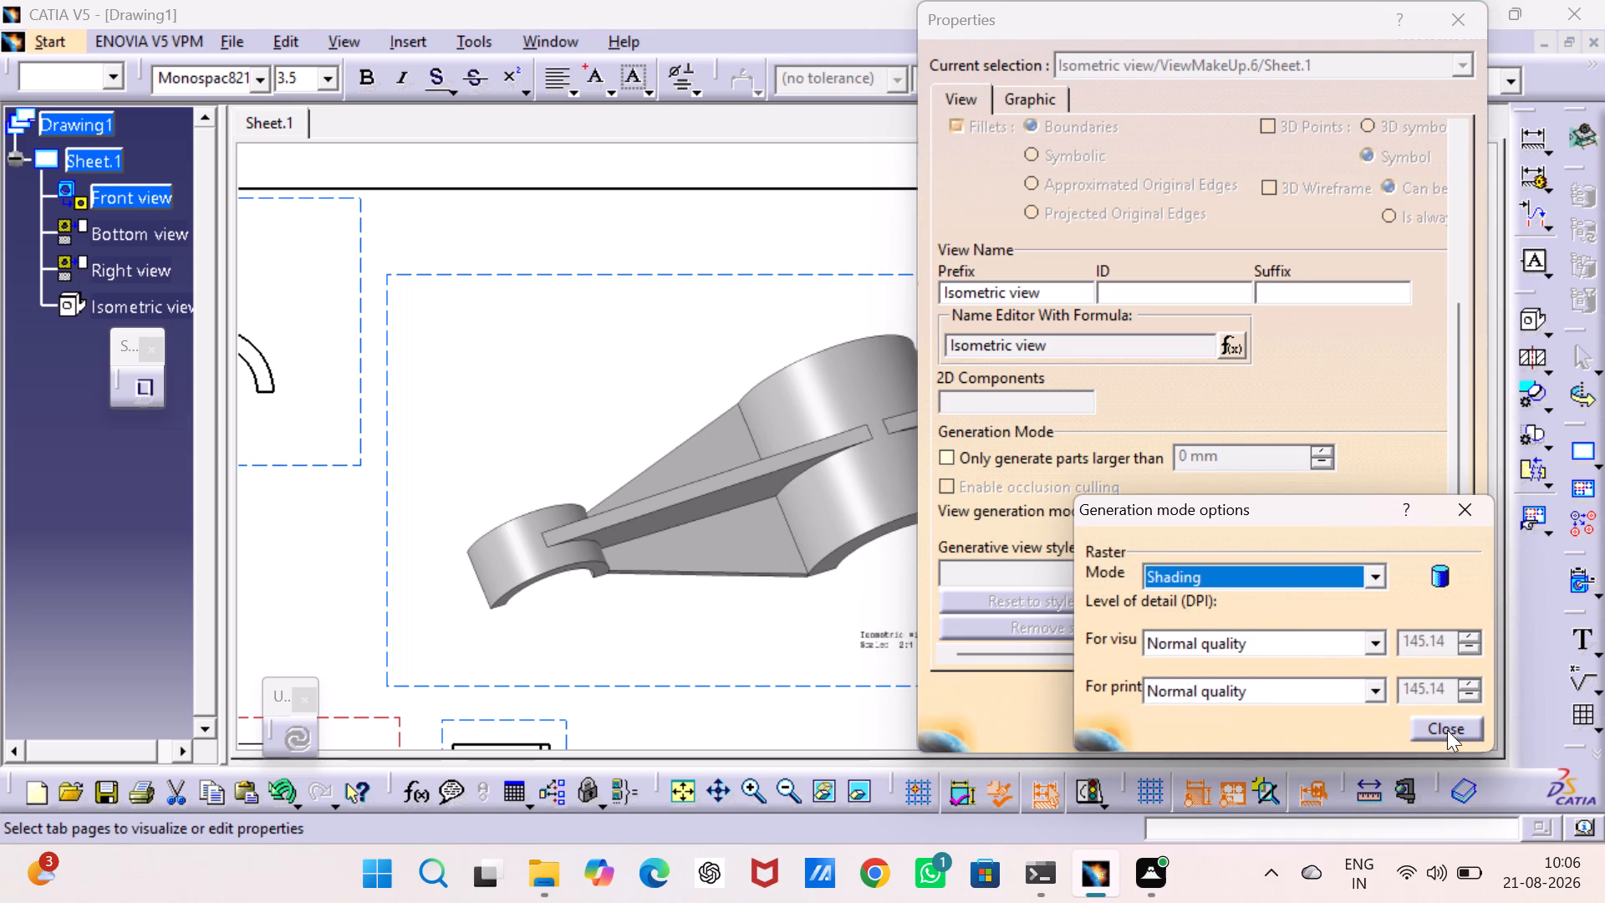
pyautogui.click(1447, 722)
pyautogui.click(1297, 730)
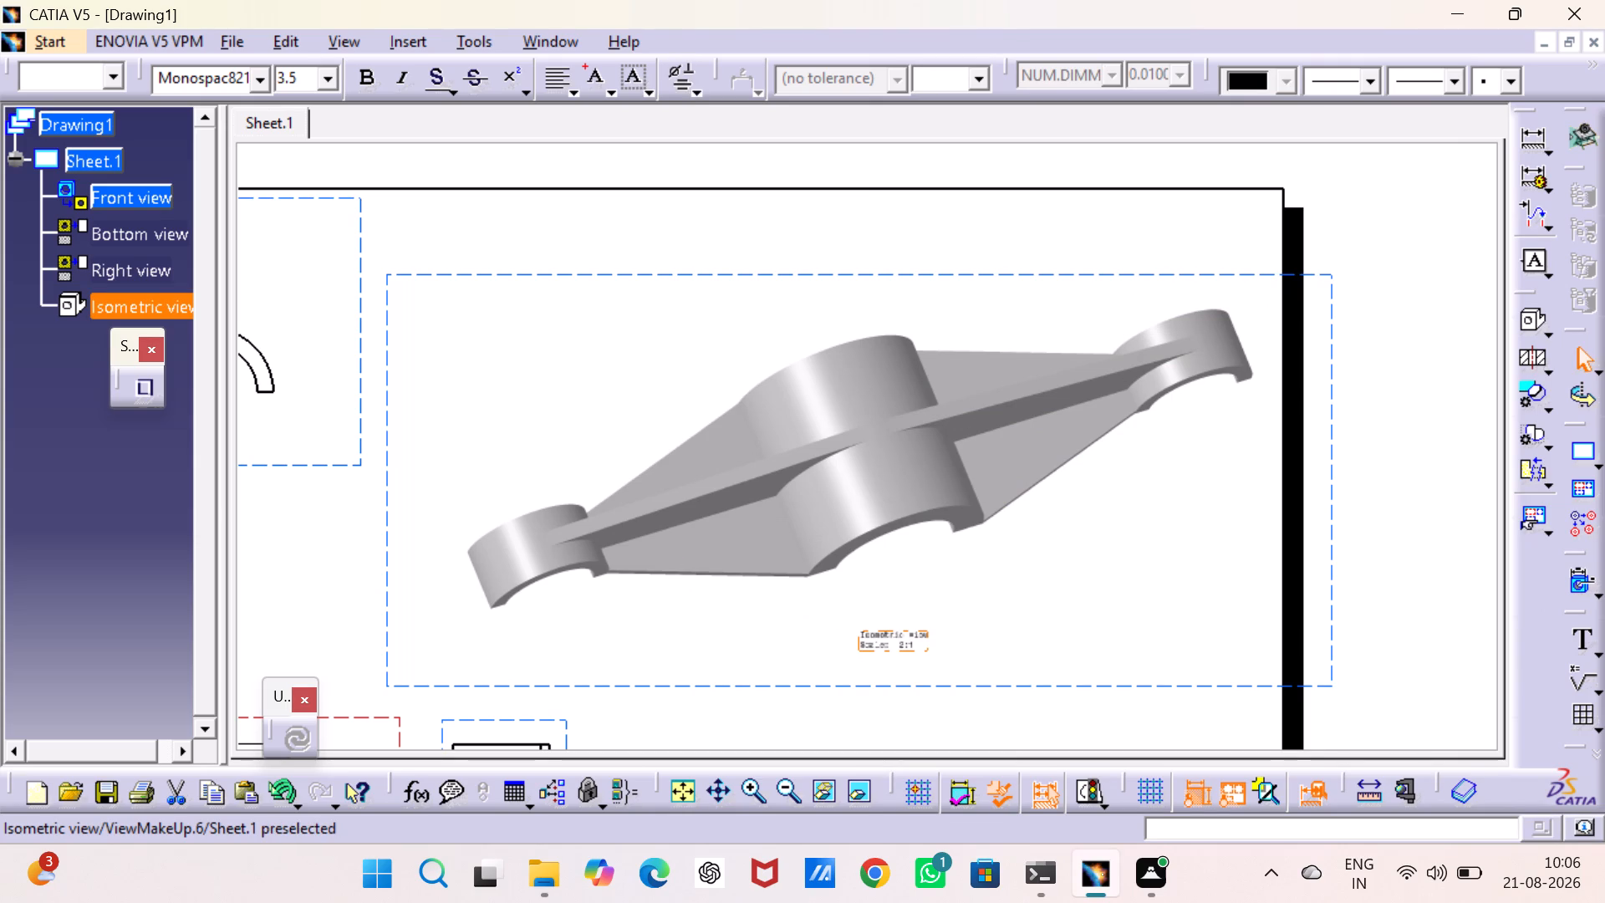
# Move the front view, together with its aligned bottom and right views, down to the lower part of the sheet.
pyautogui.click(682, 783)
pyautogui.click(981, 588)
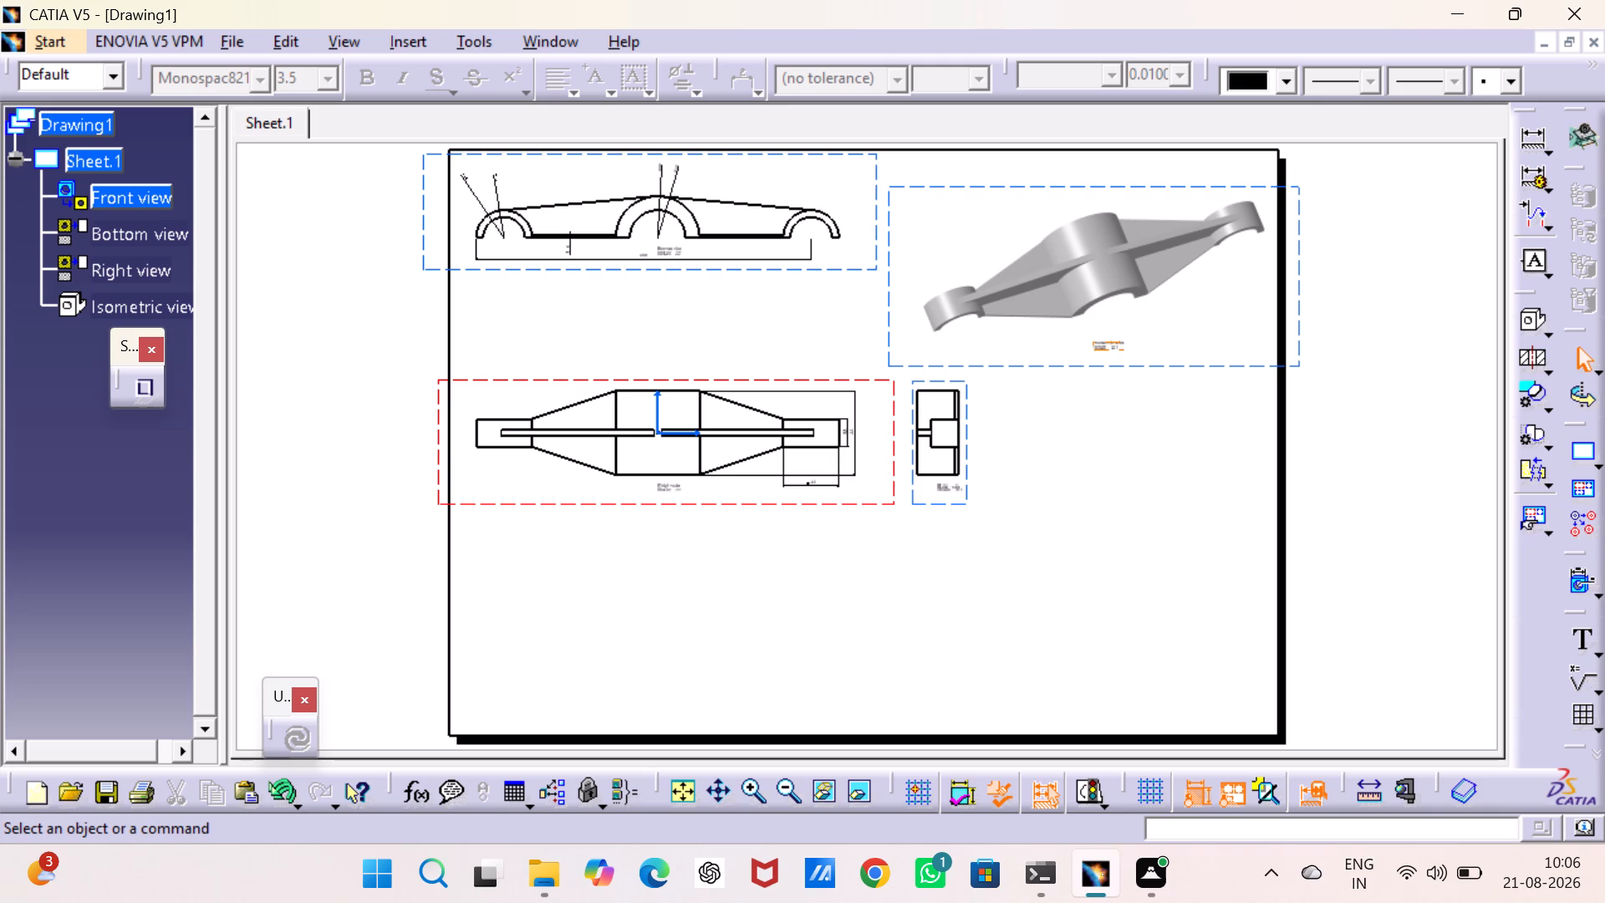
pyautogui.moveTo(859, 503); pyautogui.dragTo(856, 585)
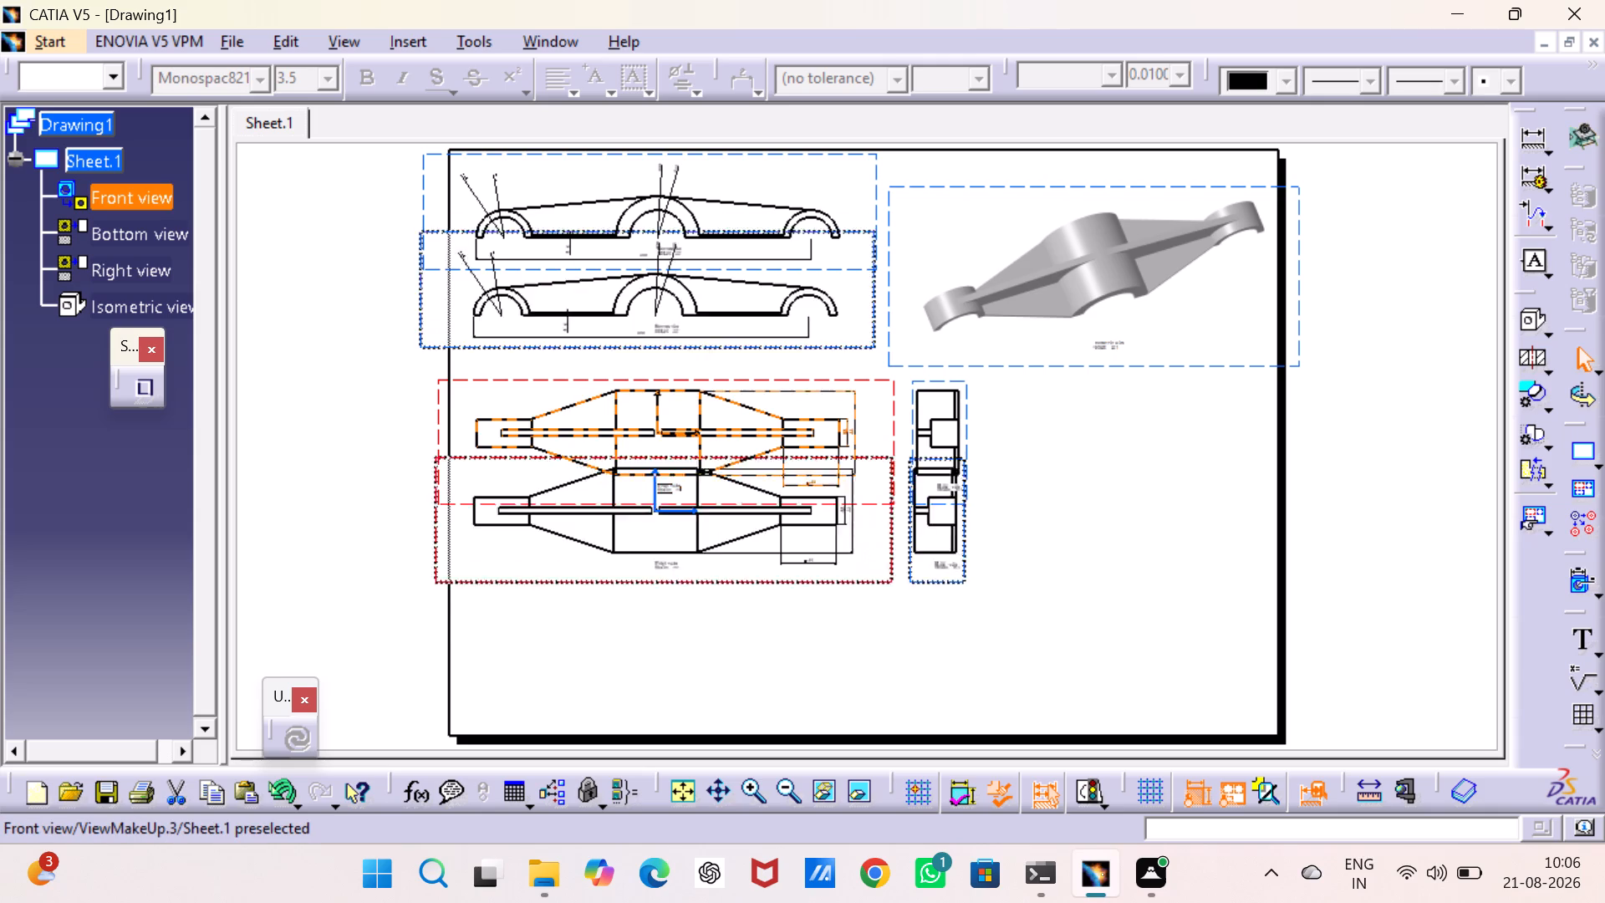
pyautogui.moveTo(856, 585); pyautogui.dragTo(883, 637)
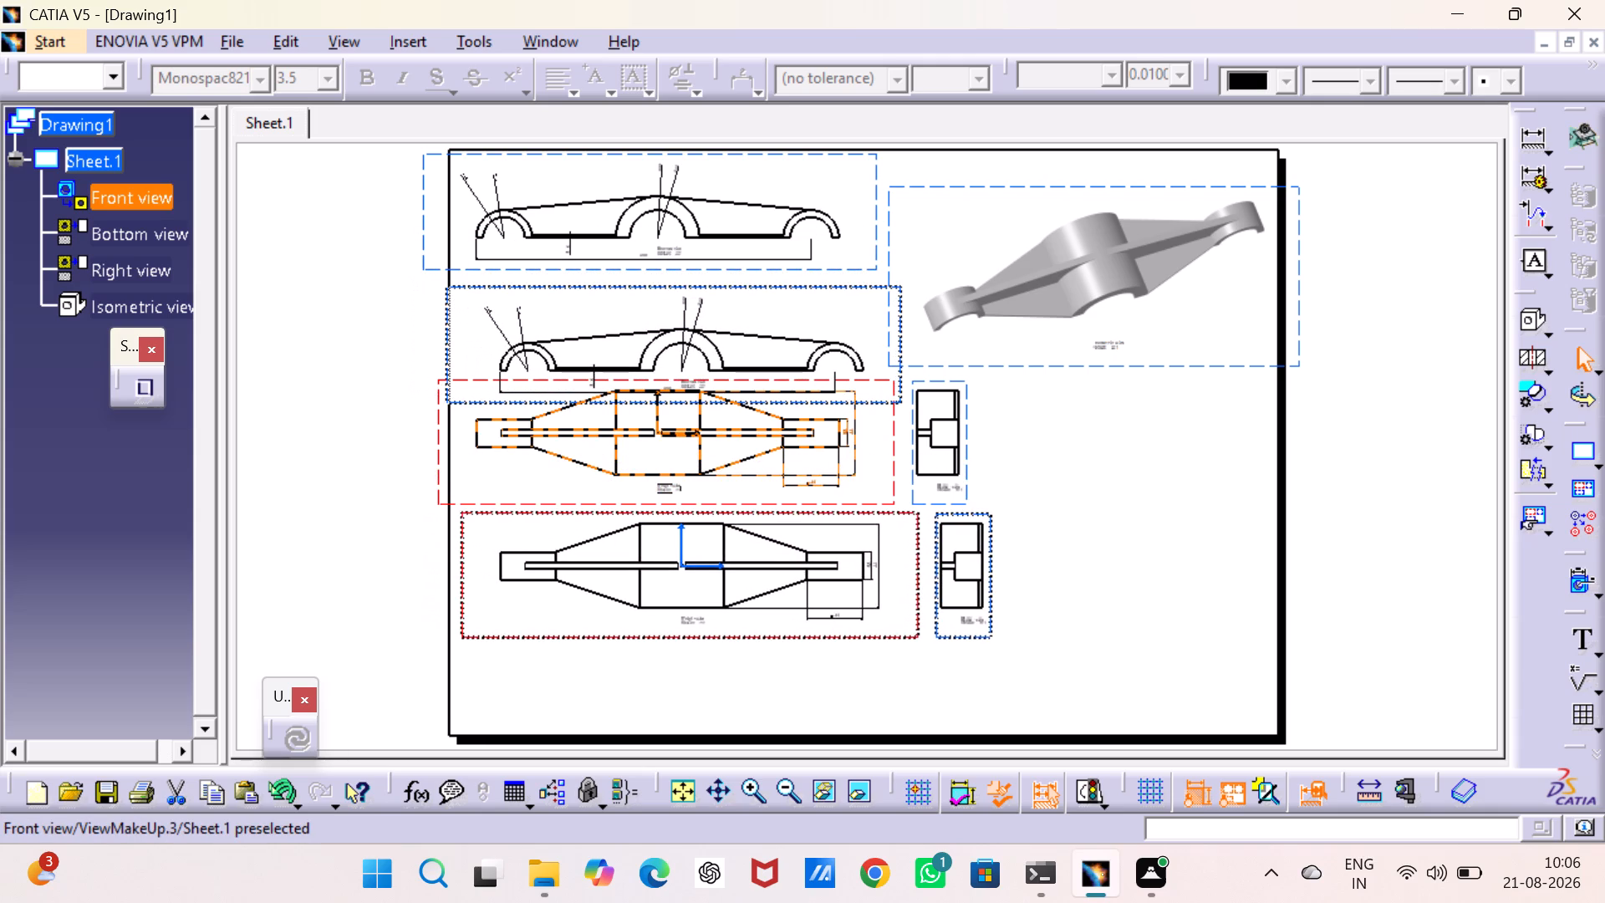
pyautogui.moveTo(883, 637); pyautogui.dragTo(909, 671)
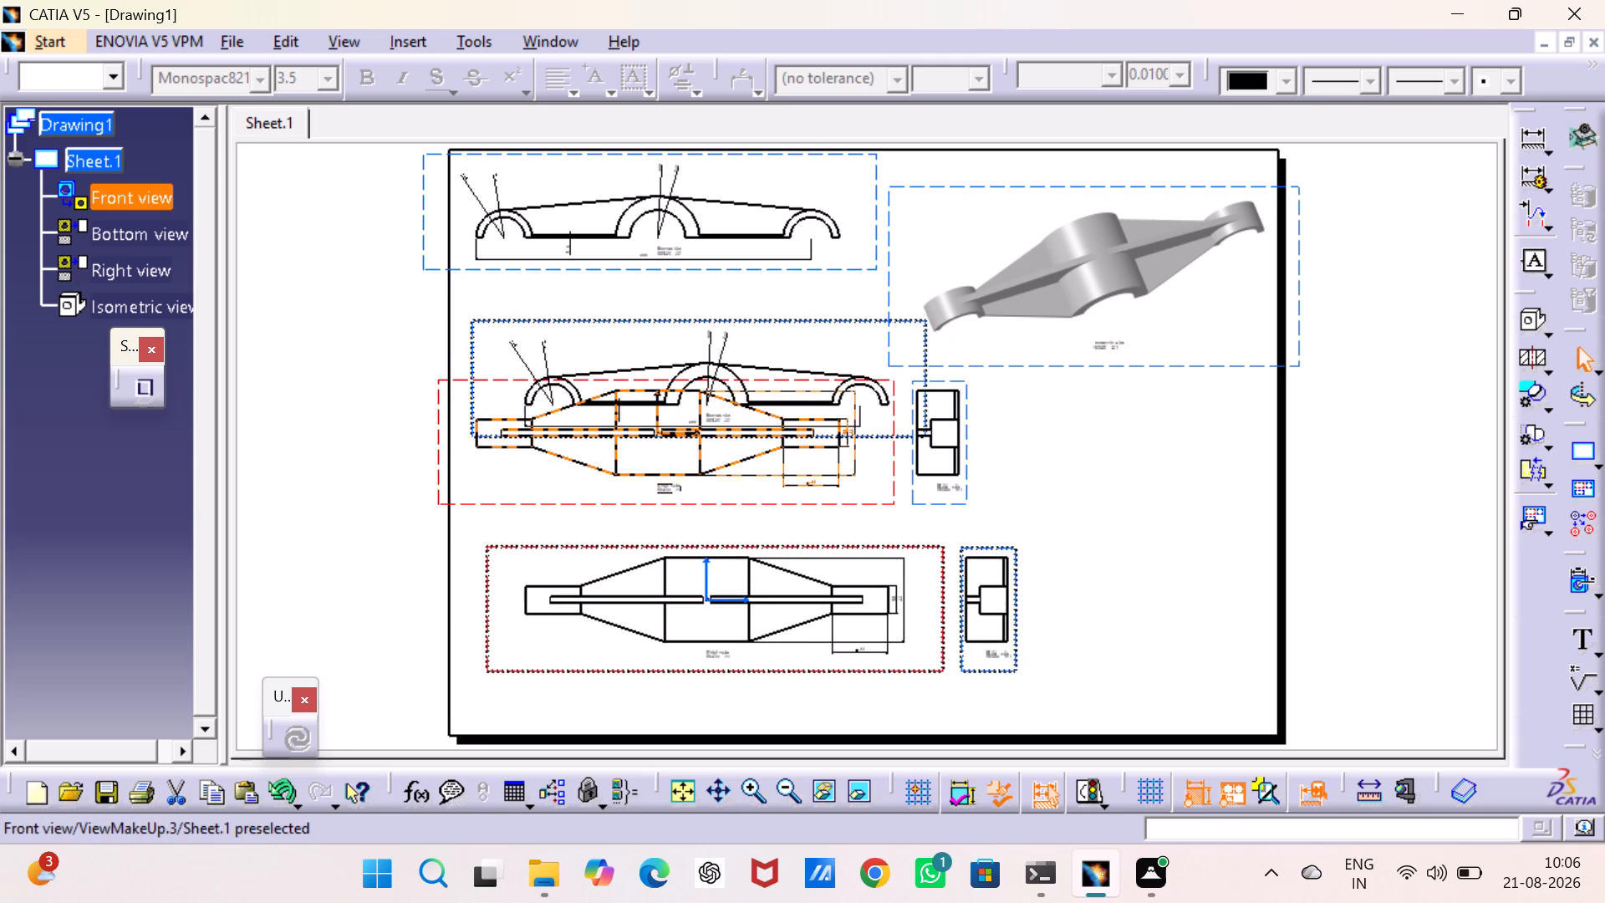
pyautogui.moveTo(909, 671); pyautogui.dragTo(896, 658)
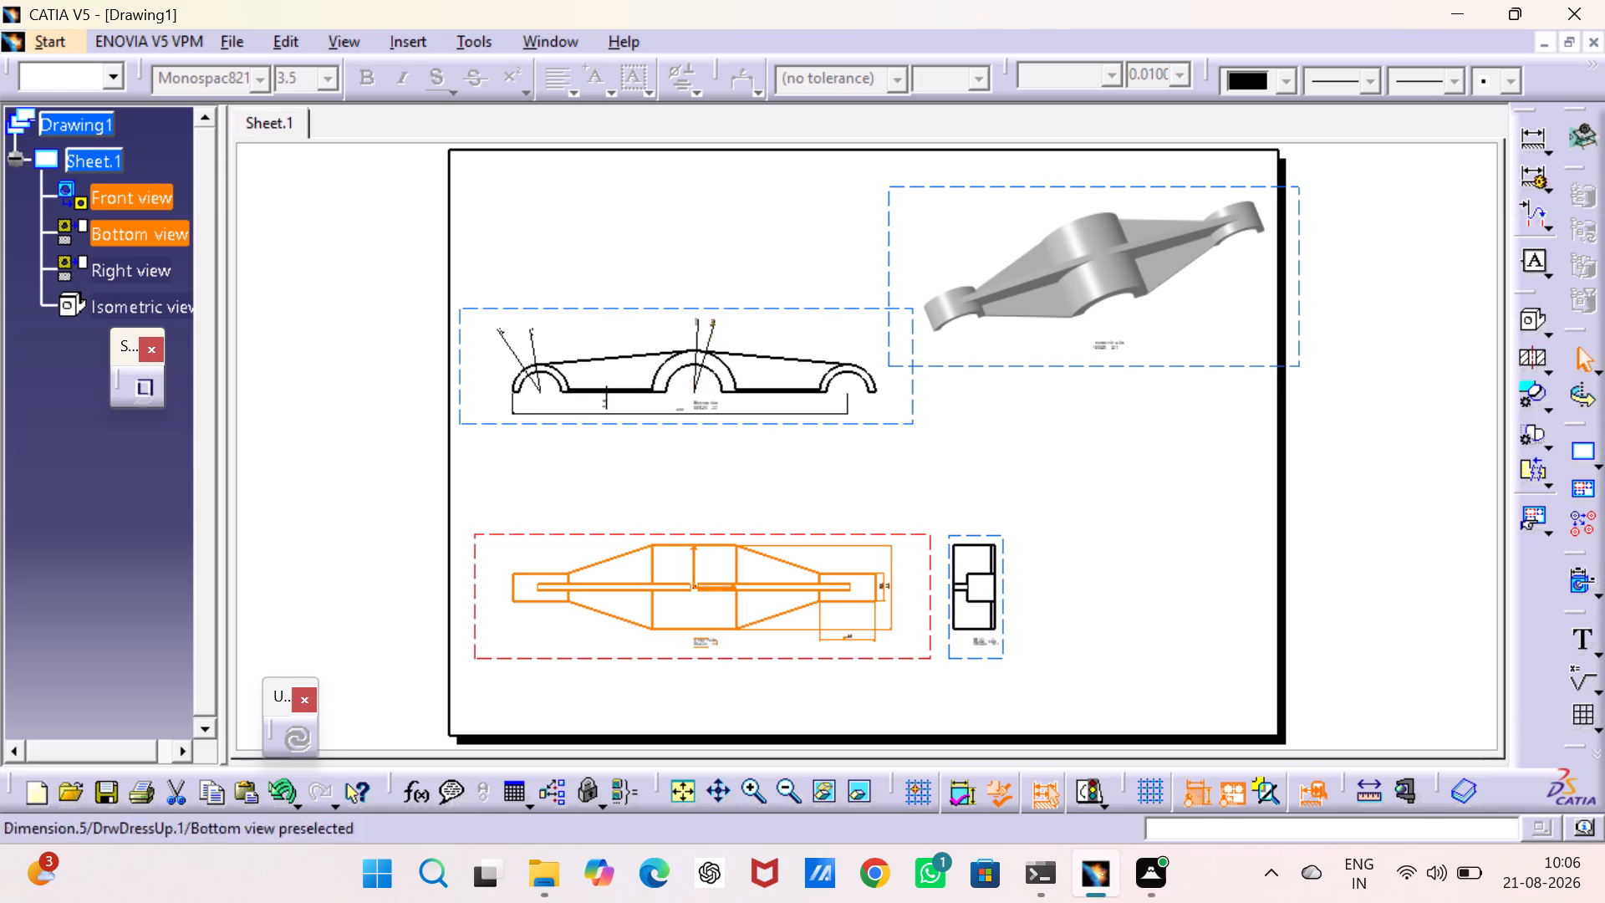
# Spread the projected views out, moving the bottom view farther above the front view and the right view farther to its side.
pyautogui.moveTo(725, 309); pyautogui.dragTo(714, 238)
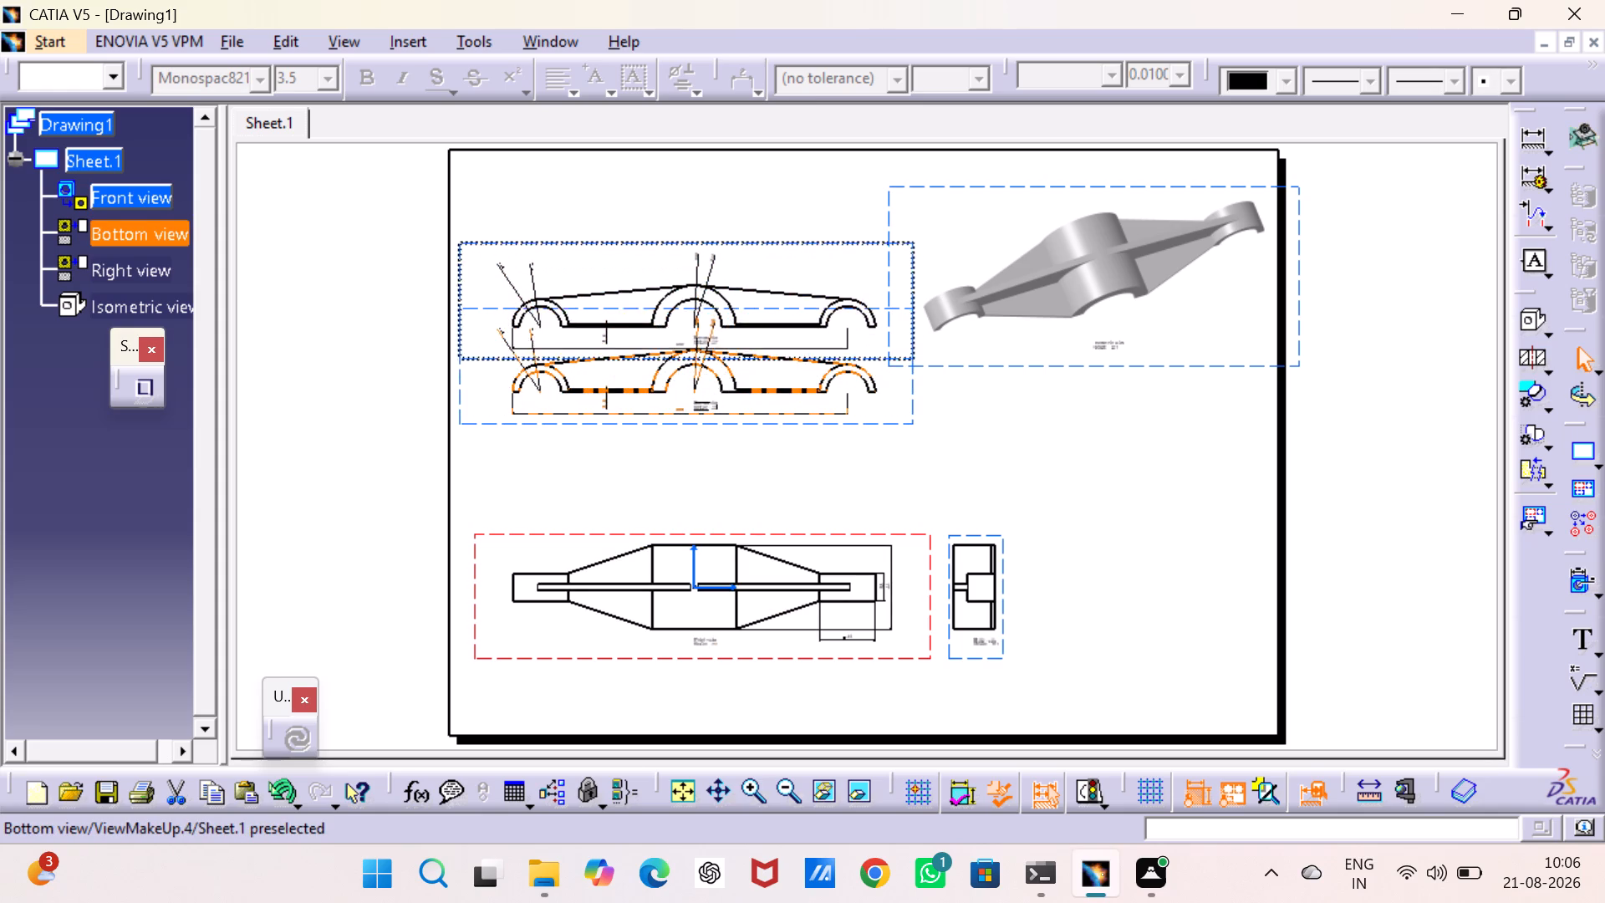
pyautogui.moveTo(714, 238); pyautogui.dragTo(708, 210)
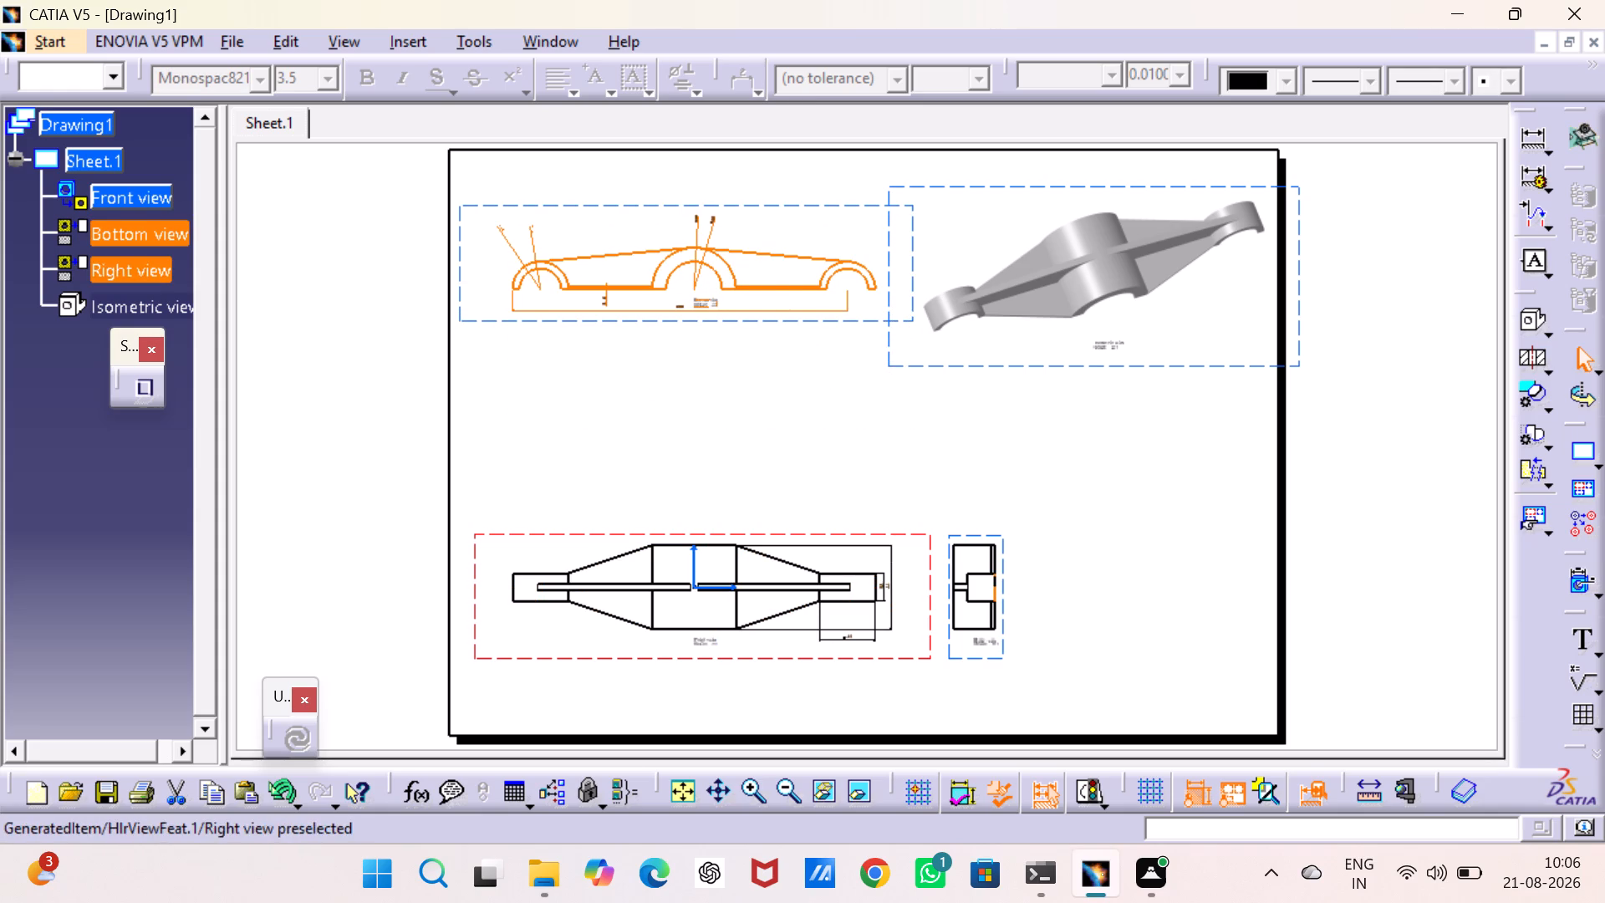
pyautogui.moveTo(1005, 591); pyautogui.dragTo(1077, 591)
# Move the isometric view down and slightly left so that its frame lies inside the sheet border.
pyautogui.moveTo(960, 366); pyautogui.dragTo(945, 391)
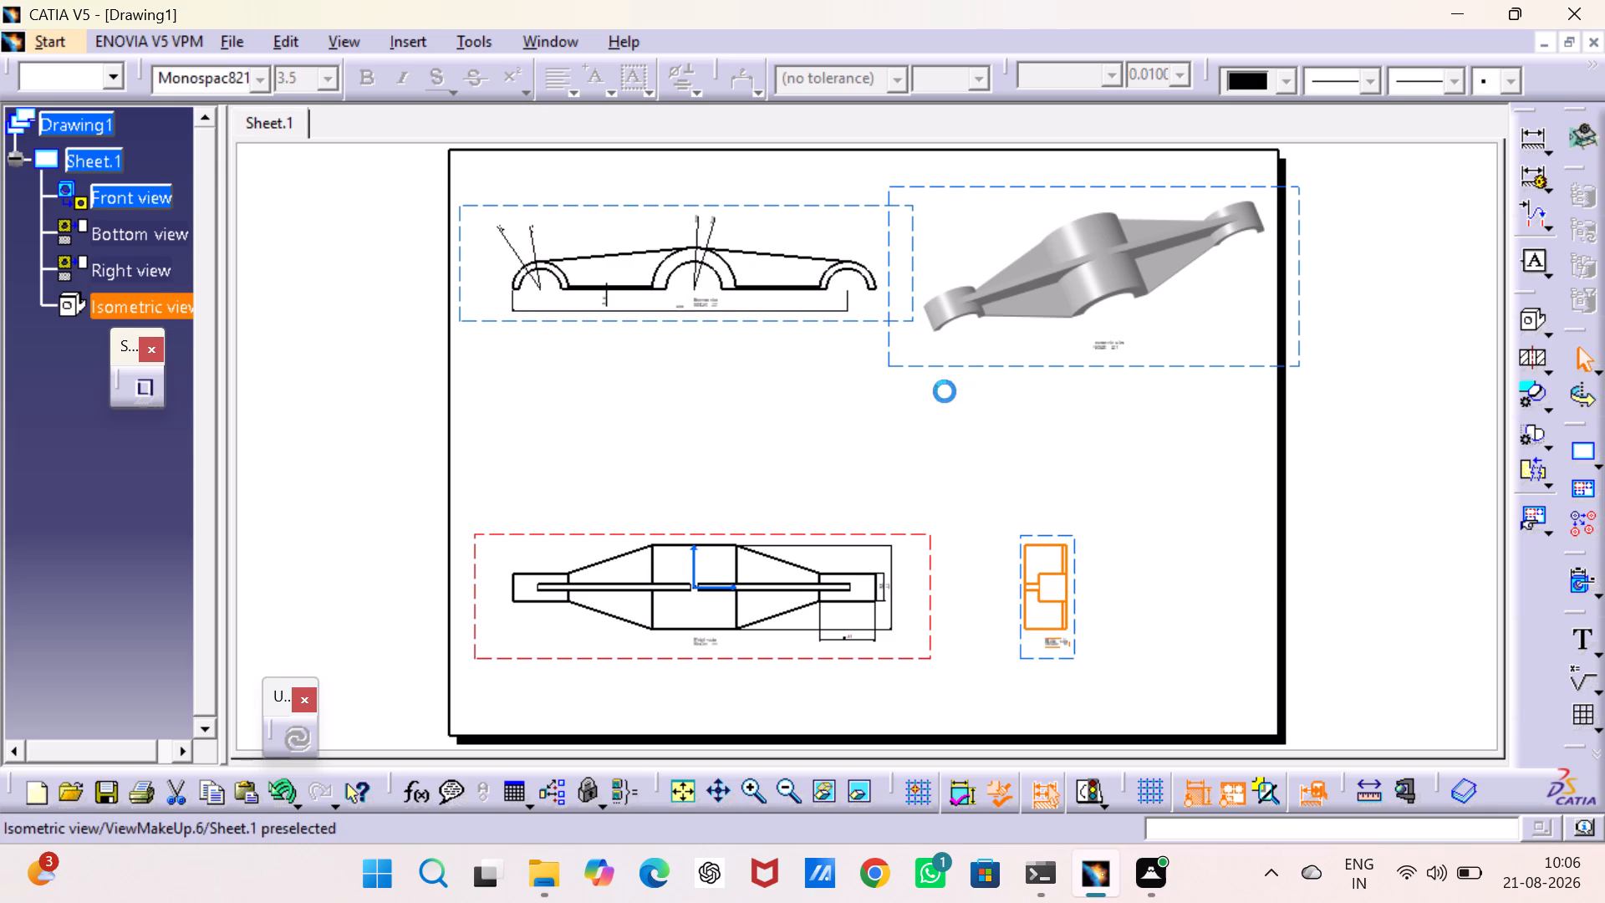
pyautogui.moveTo(945, 391); pyautogui.dragTo(935, 437)
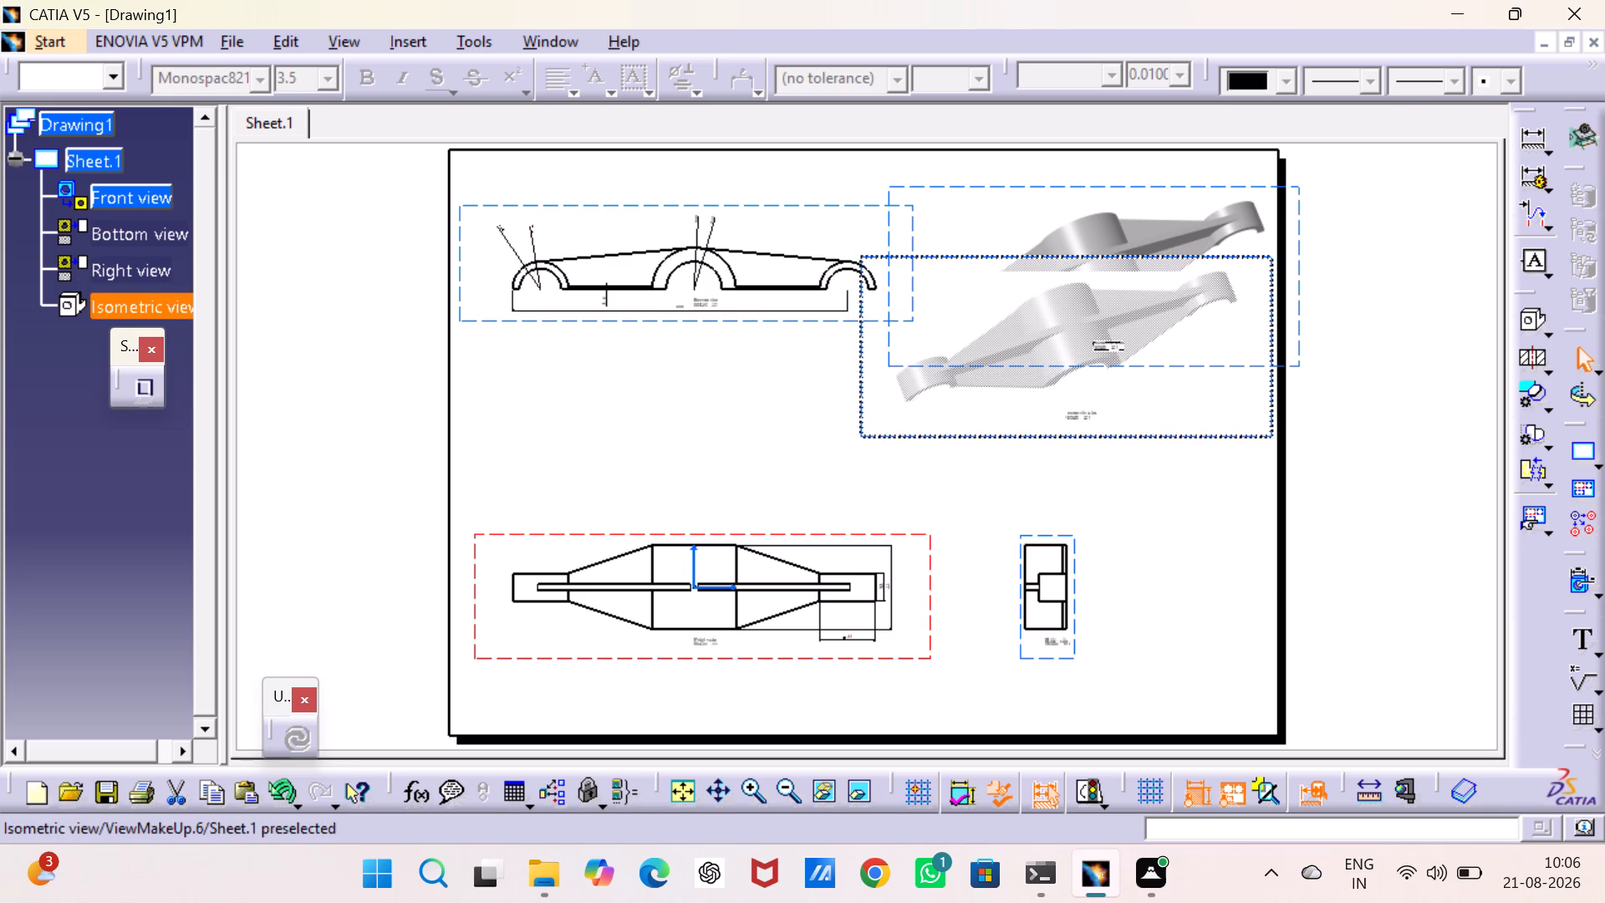
pyautogui.moveTo(935, 437); pyautogui.dragTo(932, 437)
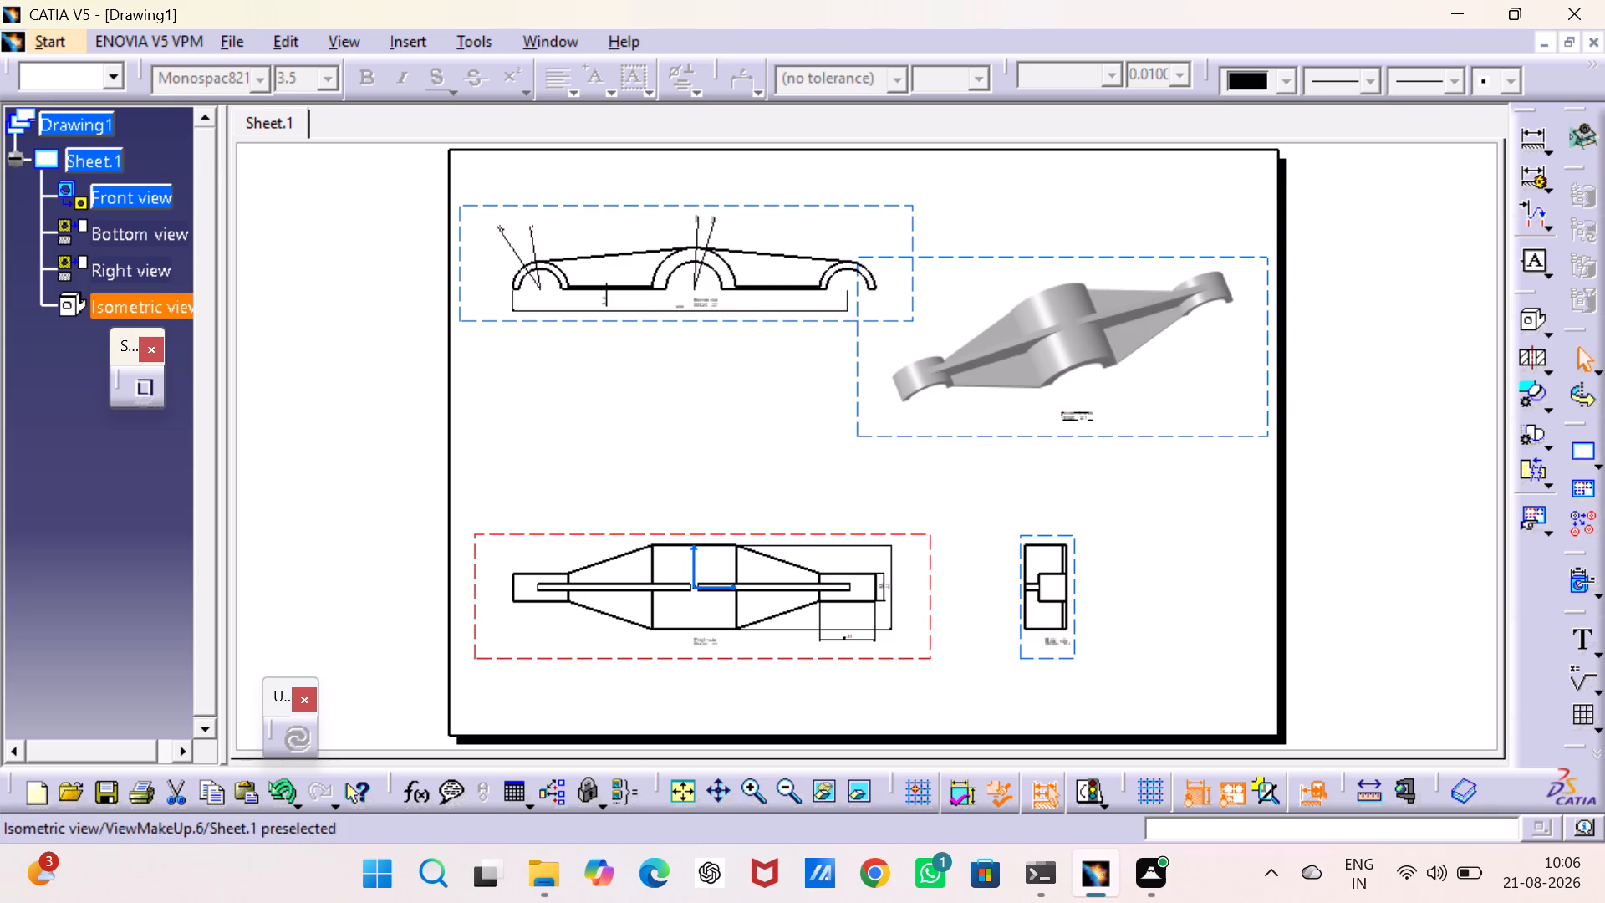
# Save the drawing as a PDF in the pulley supported assy folder, keeping the file name Drawing1.
pyautogui.hotkey('ctrl', 's')
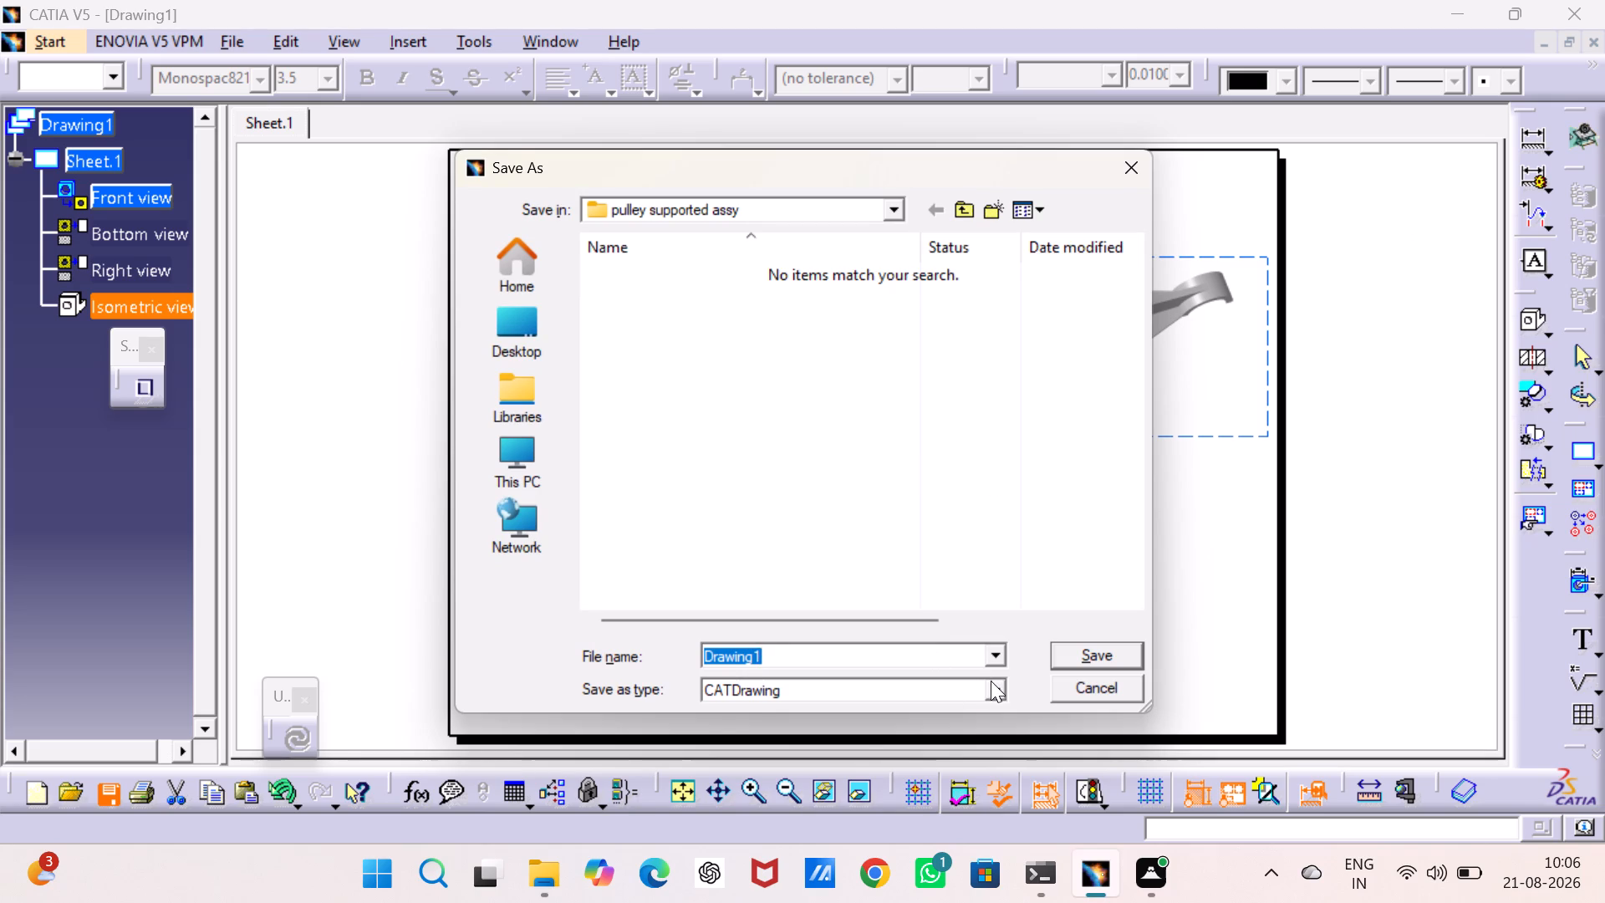
pyautogui.click(991, 681)
pyautogui.click(940, 603)
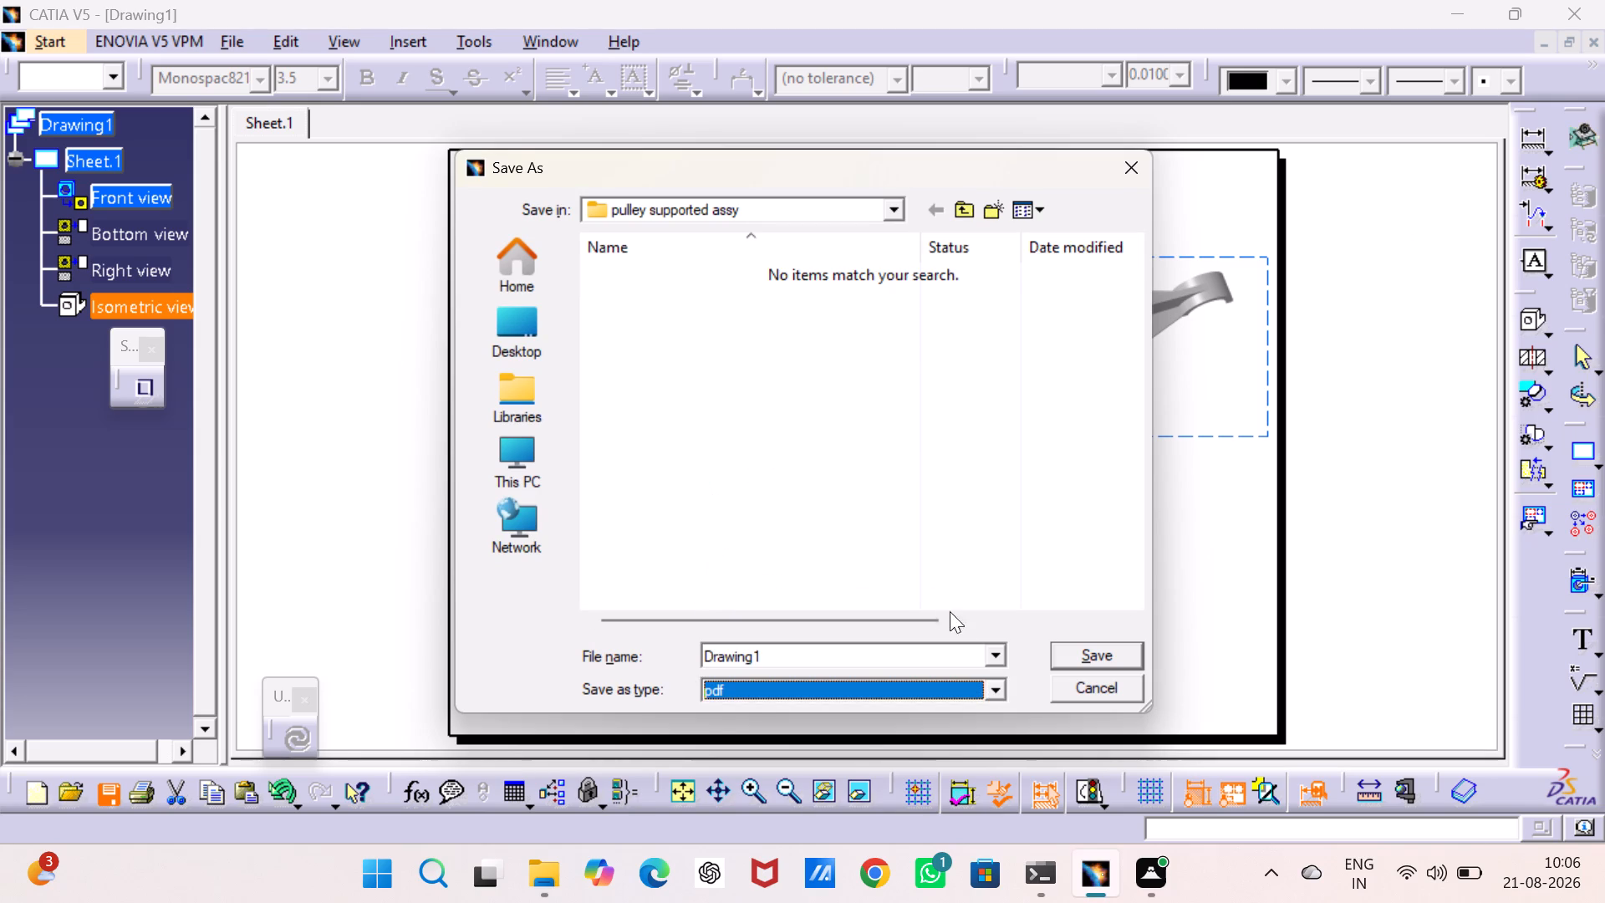
pyautogui.click(1085, 655)
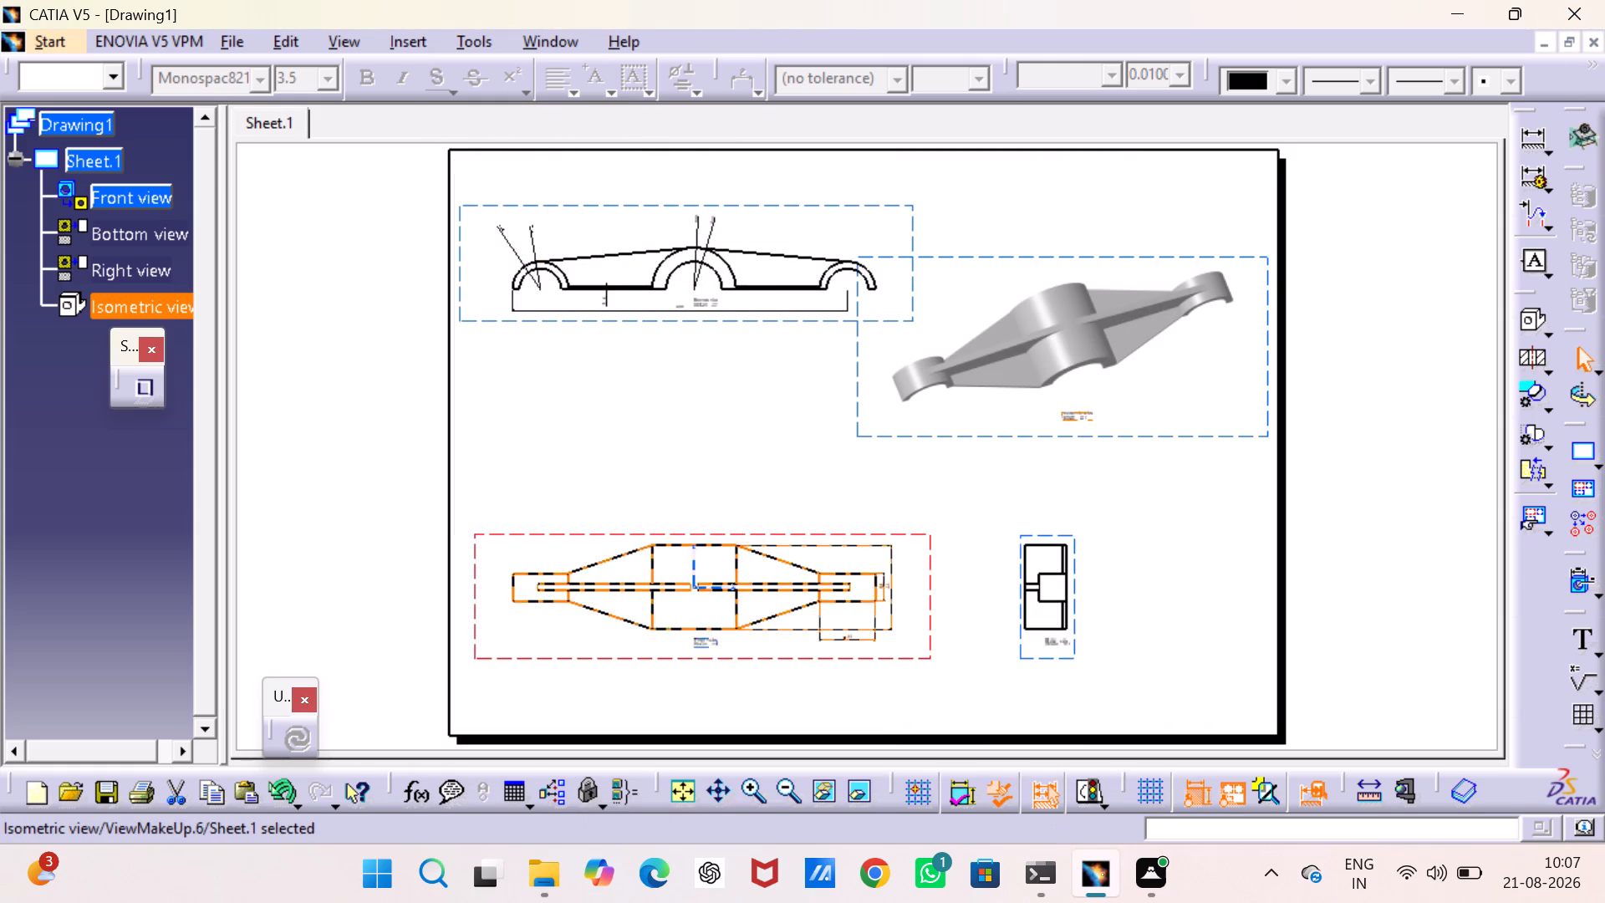
# Stop the macro recording.
pyautogui.click(140, 381)
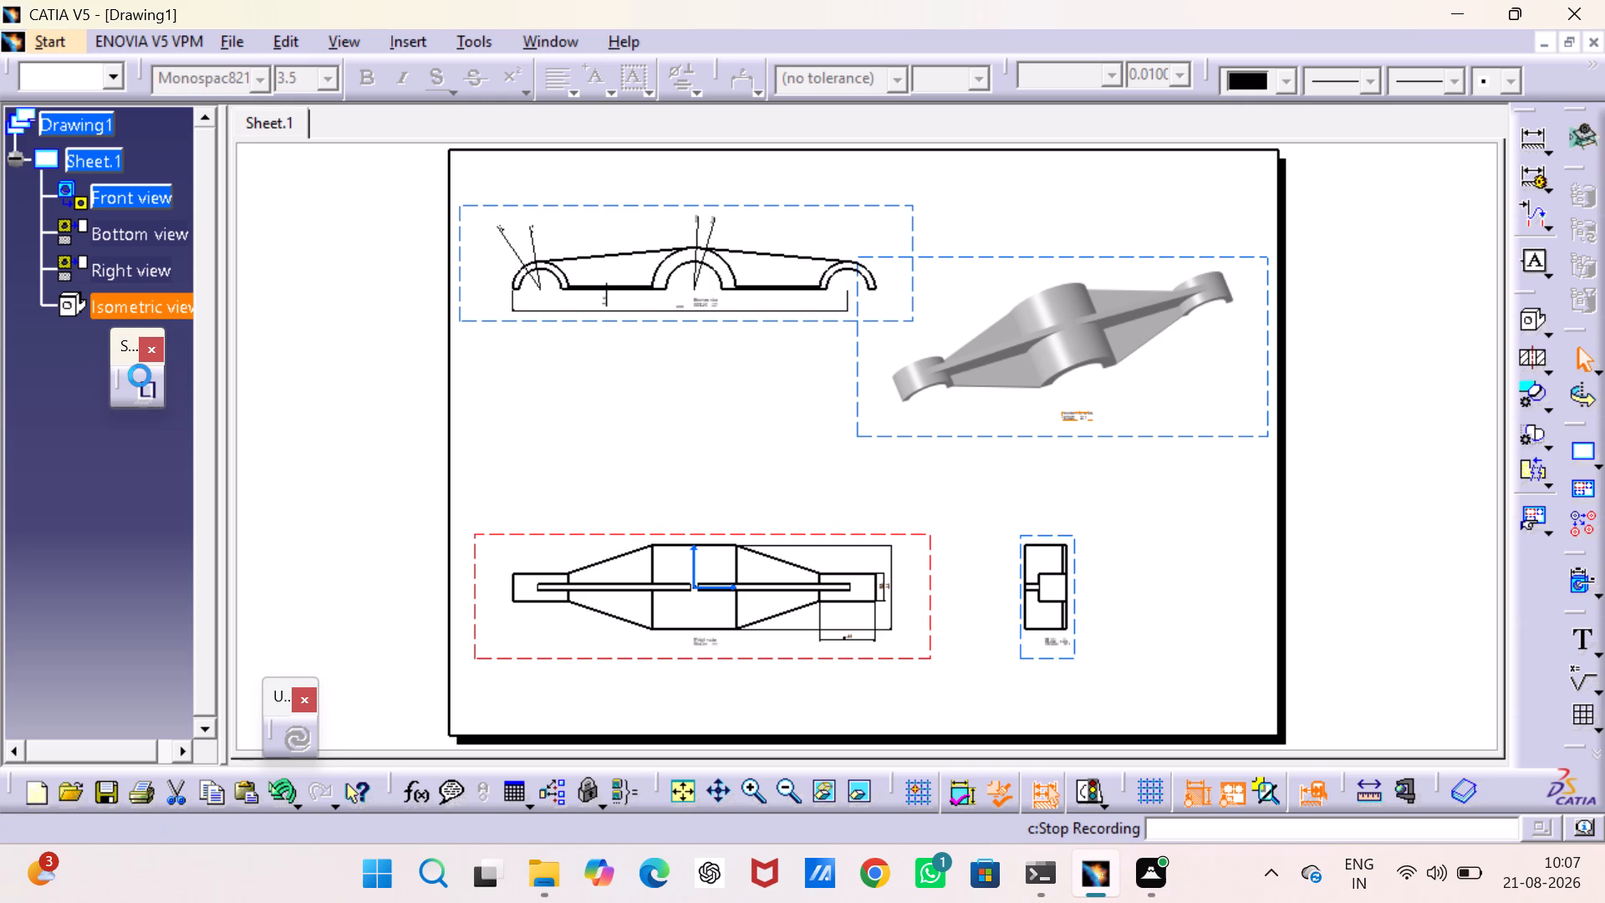